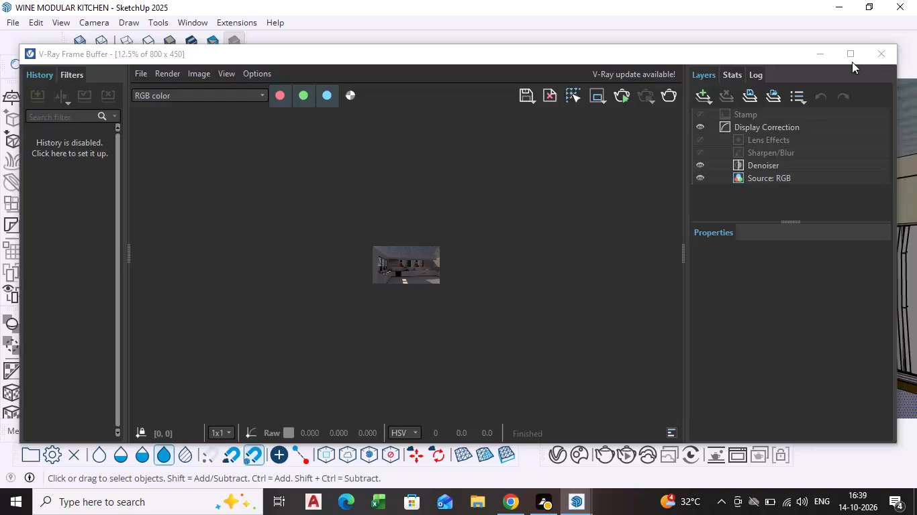
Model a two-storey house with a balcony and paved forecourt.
Close the V-Ray Frame Buffer to return to the kitchen model.
left_click(875, 55)
scroll(148, 61, "down", 2)
scroll(474, 282, "down", 2)
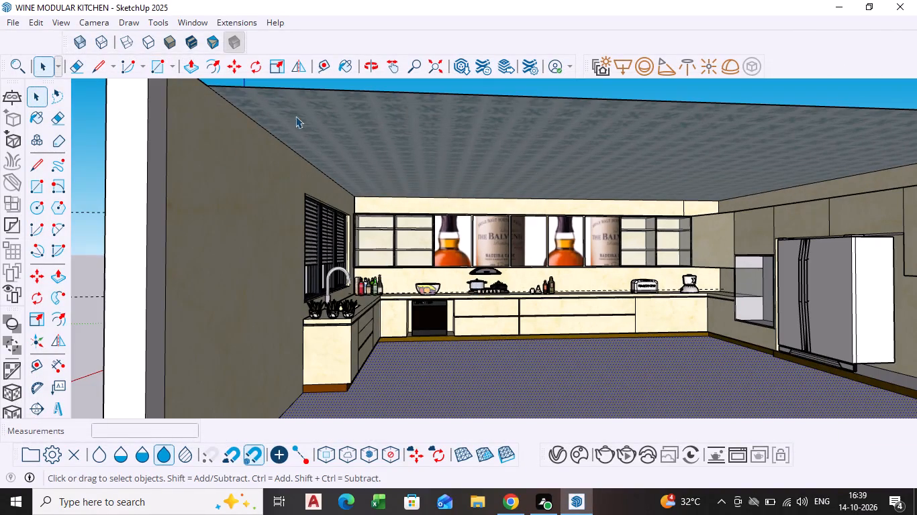
Start a new blank model from a template in the Welcome to SketchUp window.
left_click(275, 23)
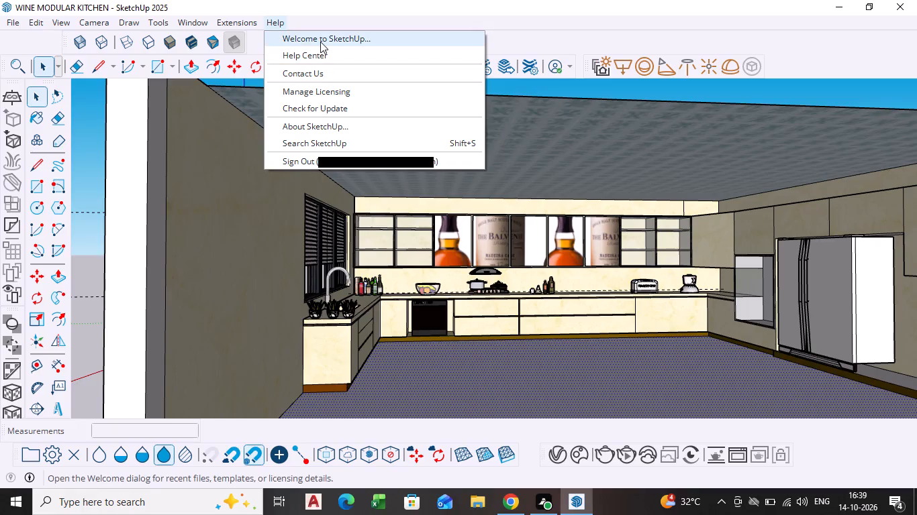
left_click(320, 42)
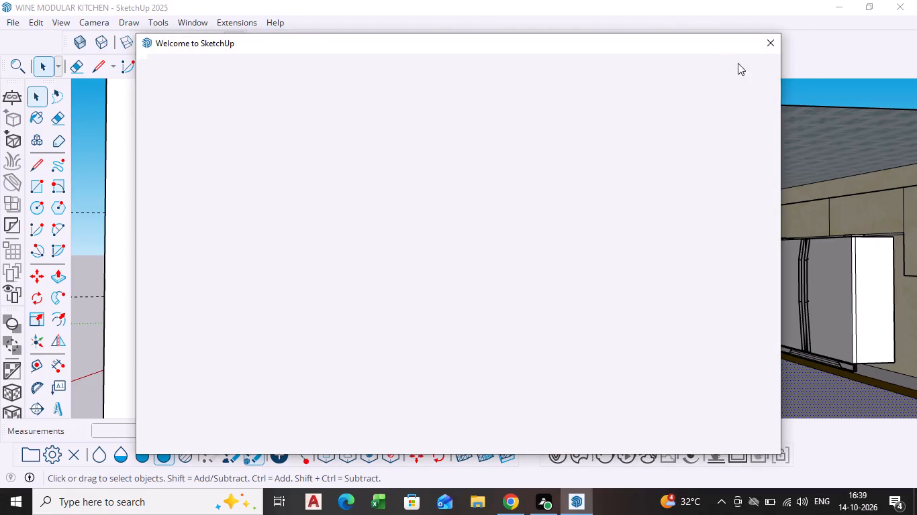
left_click(328, 146)
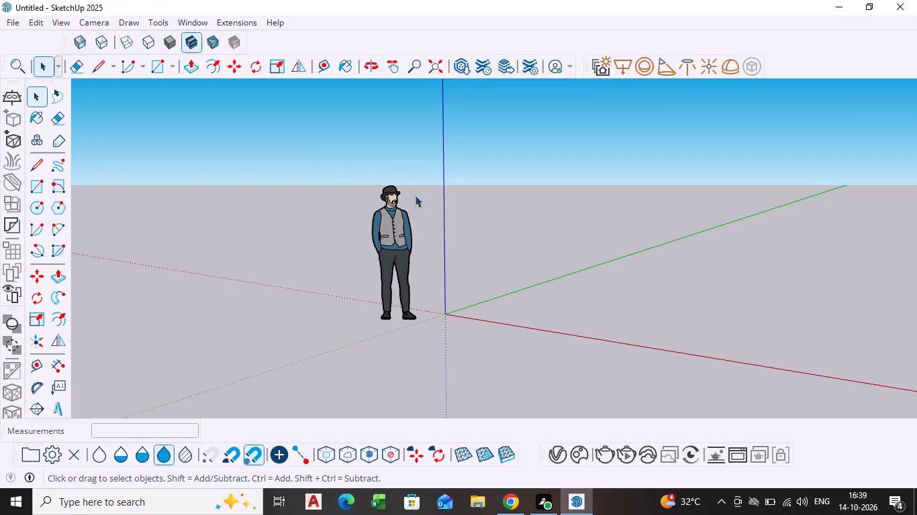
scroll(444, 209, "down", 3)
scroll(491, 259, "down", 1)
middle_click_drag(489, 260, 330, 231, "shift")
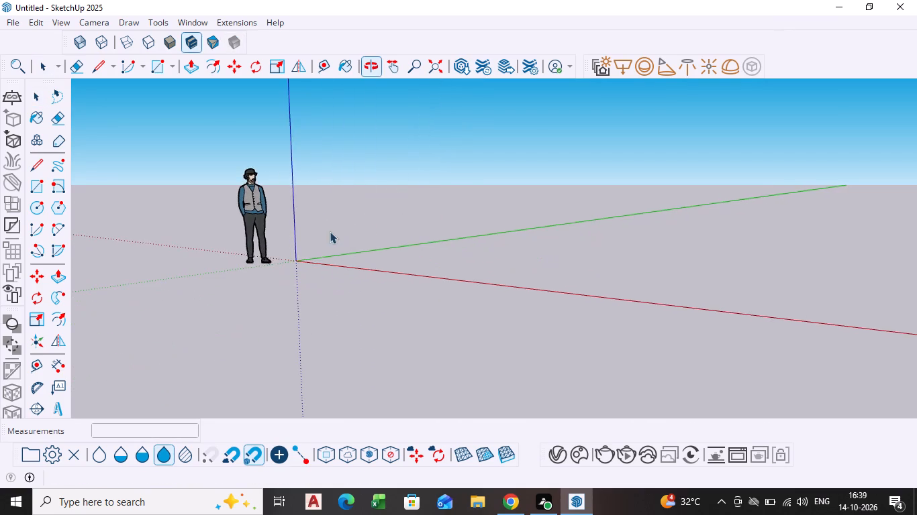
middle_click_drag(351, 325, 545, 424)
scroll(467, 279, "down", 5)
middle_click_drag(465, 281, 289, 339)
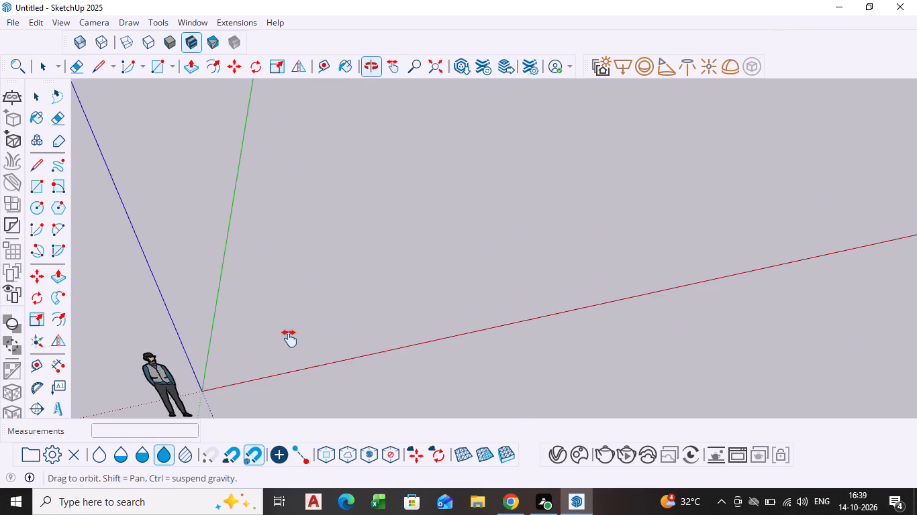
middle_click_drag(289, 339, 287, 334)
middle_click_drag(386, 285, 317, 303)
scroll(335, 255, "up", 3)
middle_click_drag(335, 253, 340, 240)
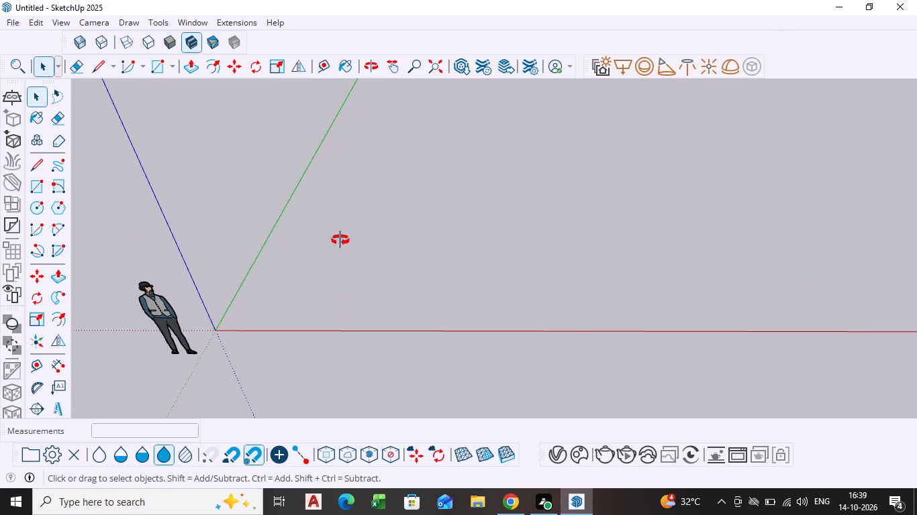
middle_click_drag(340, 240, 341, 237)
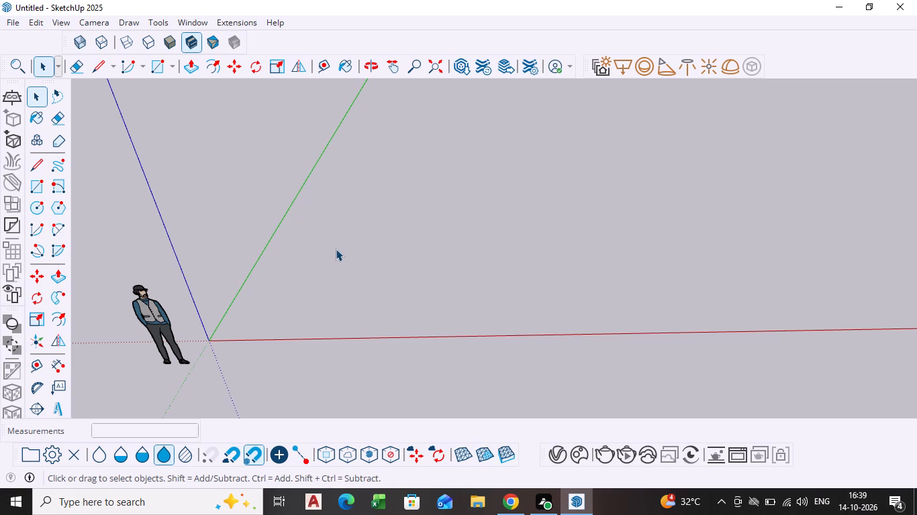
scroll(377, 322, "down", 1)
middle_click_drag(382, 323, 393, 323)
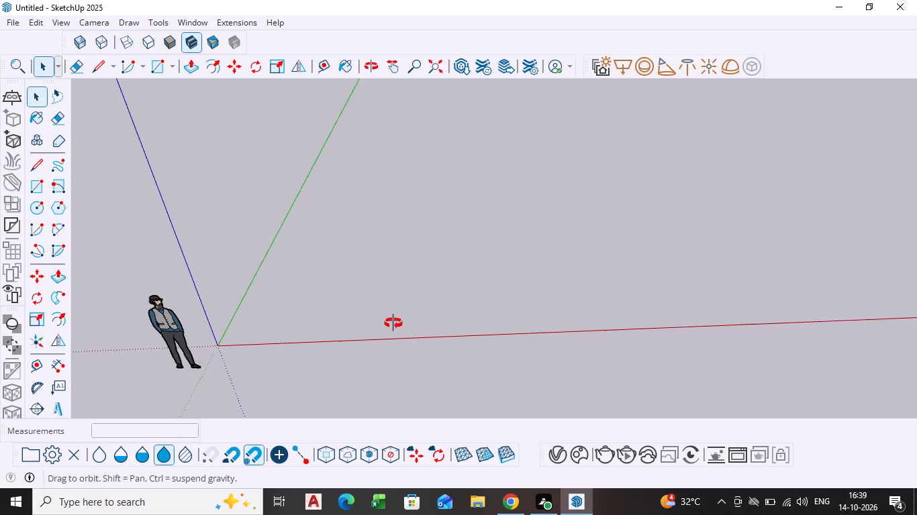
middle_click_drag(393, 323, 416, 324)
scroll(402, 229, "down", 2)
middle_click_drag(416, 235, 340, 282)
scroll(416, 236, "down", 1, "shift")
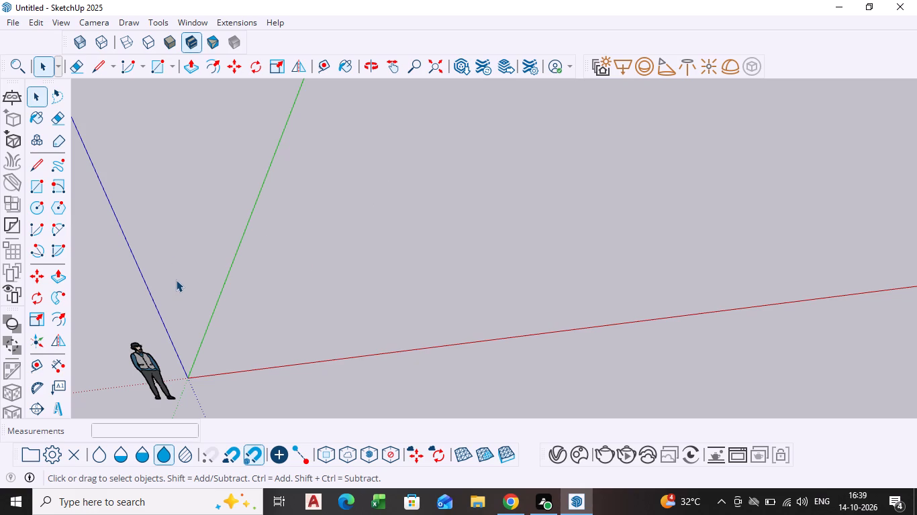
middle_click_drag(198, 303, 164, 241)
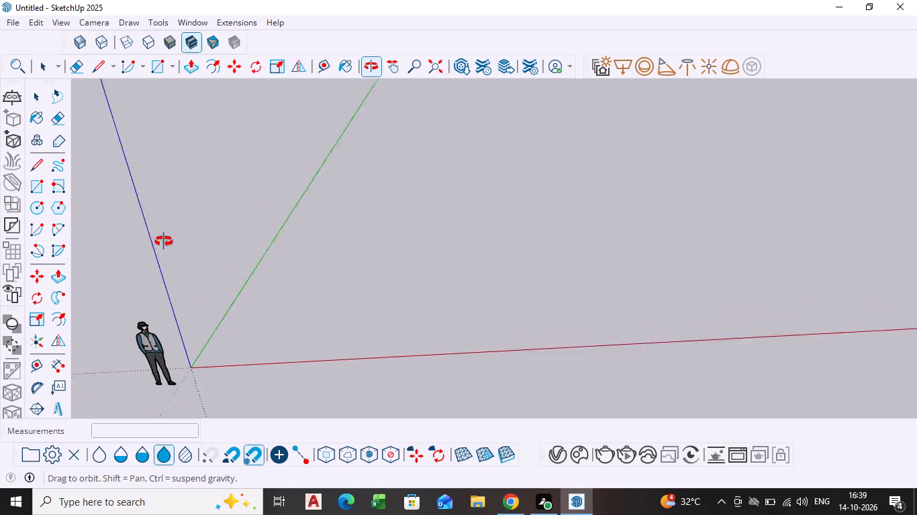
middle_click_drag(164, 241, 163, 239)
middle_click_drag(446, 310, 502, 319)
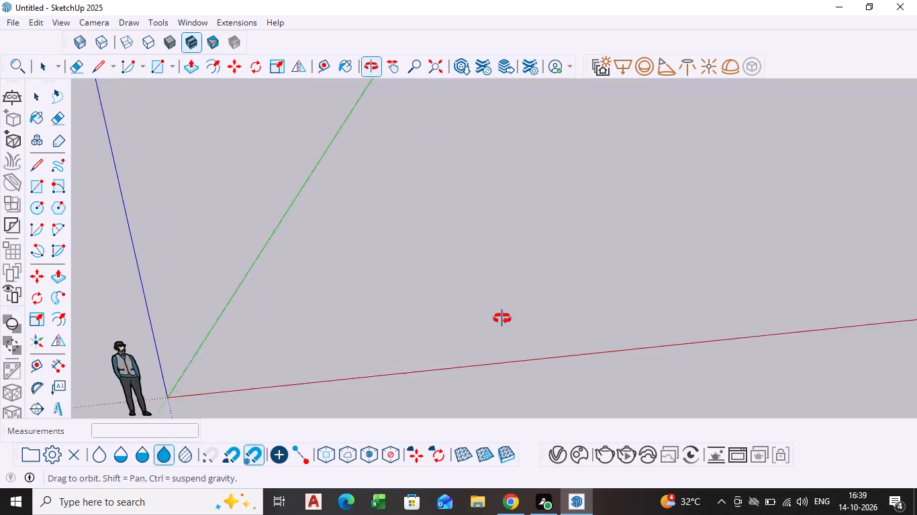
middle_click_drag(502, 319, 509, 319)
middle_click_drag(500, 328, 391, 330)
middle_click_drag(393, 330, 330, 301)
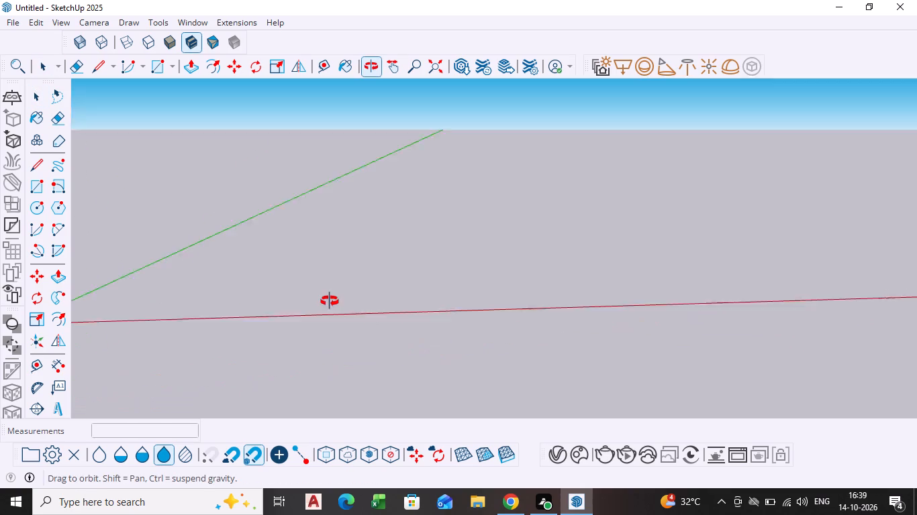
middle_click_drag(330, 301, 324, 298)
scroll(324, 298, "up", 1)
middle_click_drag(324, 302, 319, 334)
Draw a rectangle about 21' by 15' 11" on the ground plane, between the red and green axes.
left_click(38, 185)
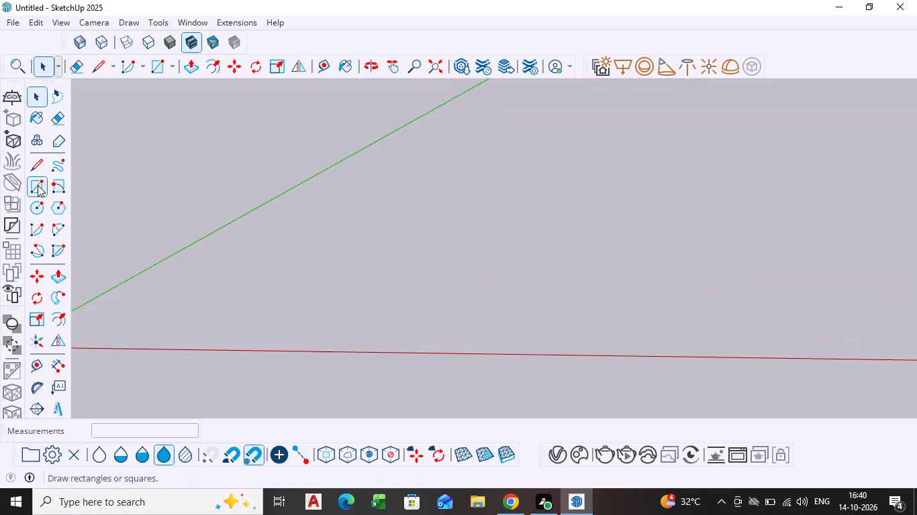
left_click(449, 198)
scroll(571, 272, "down", 3)
middle_click_drag(571, 272, 573, 272)
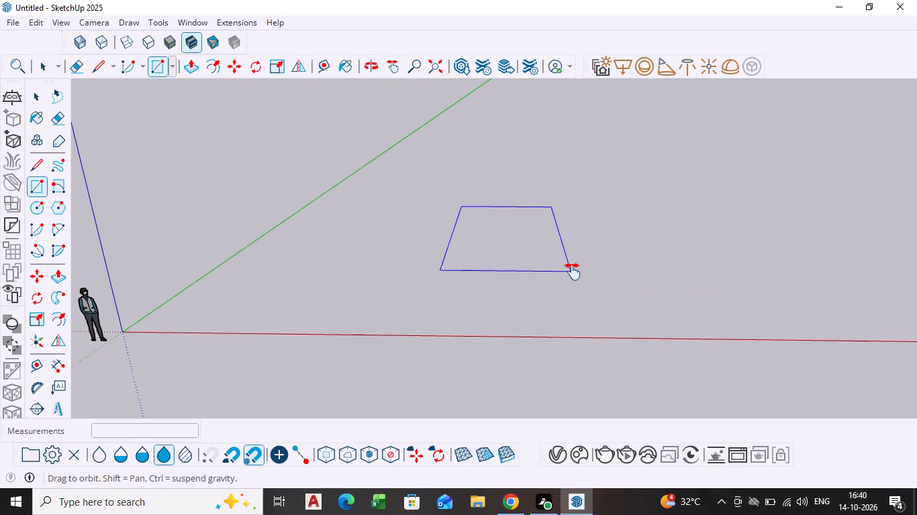
middle_click_drag(573, 272, 577, 294)
scroll(578, 295, "up", 1)
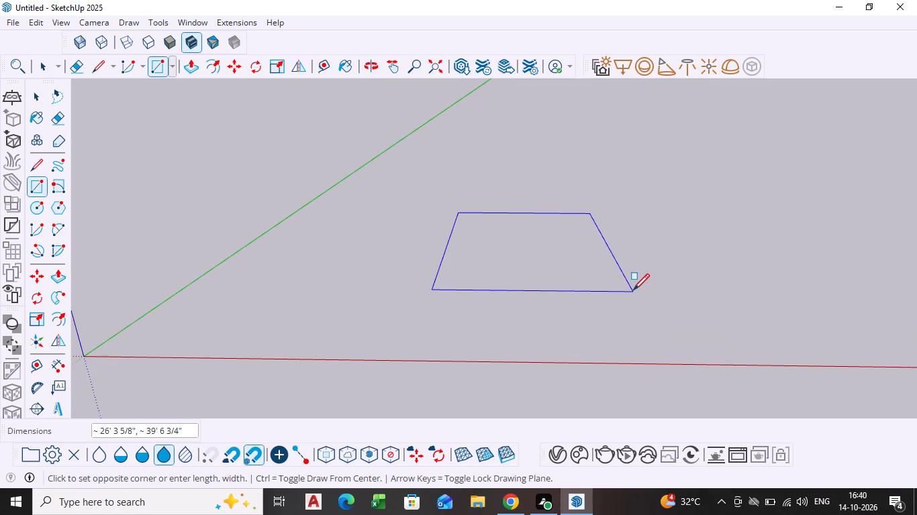
middle_click_drag(632, 294, 614, 347)
scroll(622, 298, "down", 1)
middle_click_drag(622, 298, 590, 350)
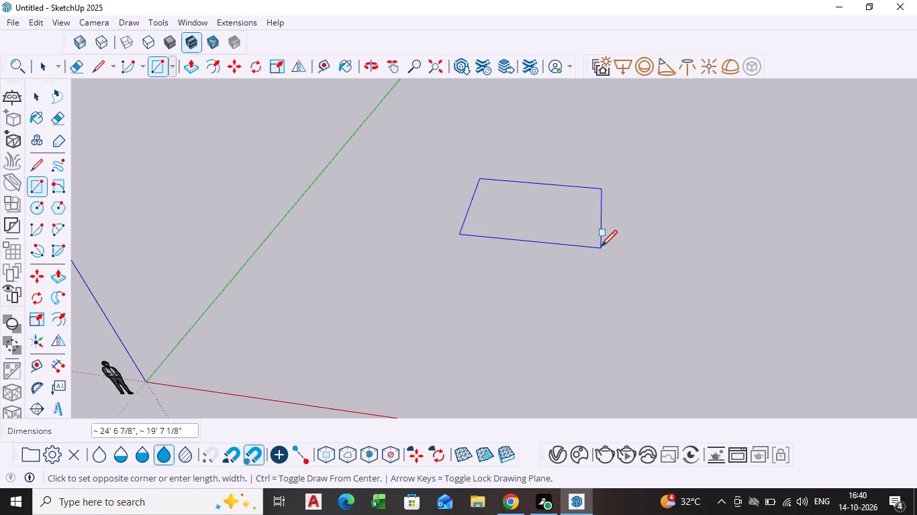
scroll(601, 248, "down", 1)
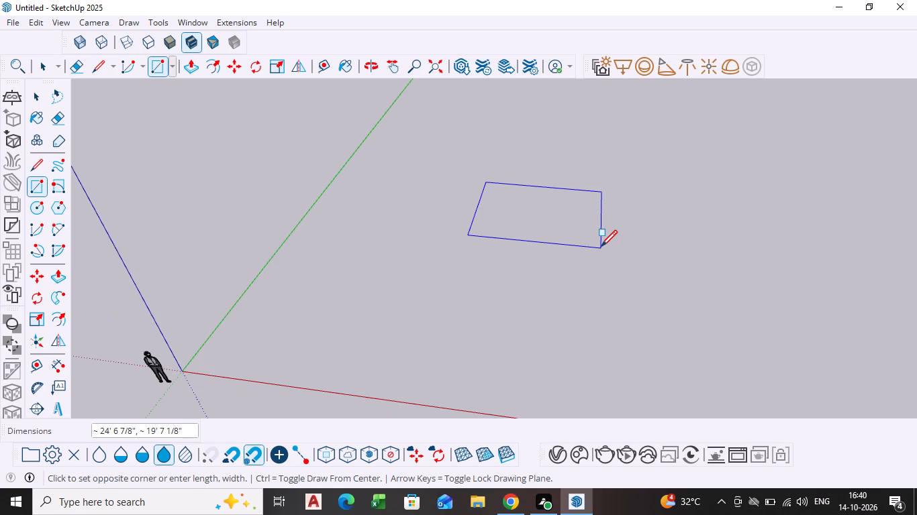
middle_click_drag(599, 250, 530, 335, "shift")
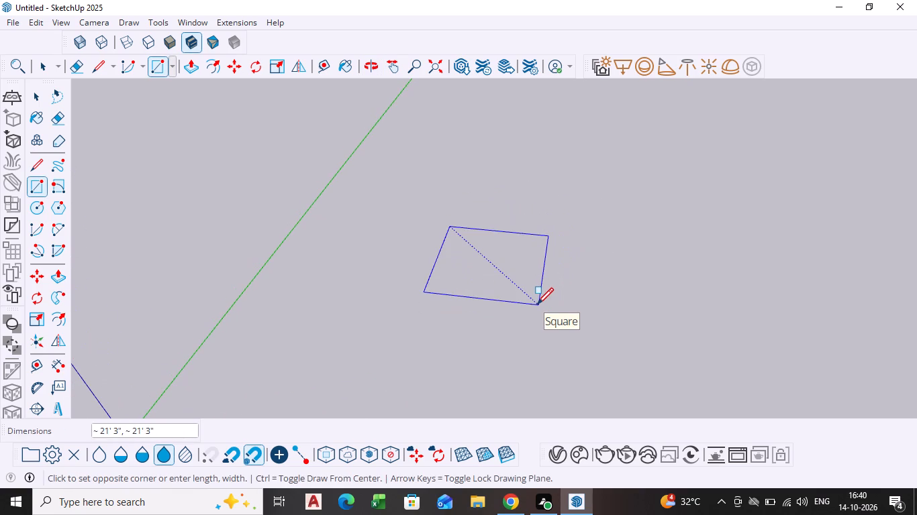
scroll(511, 278, "up", 5)
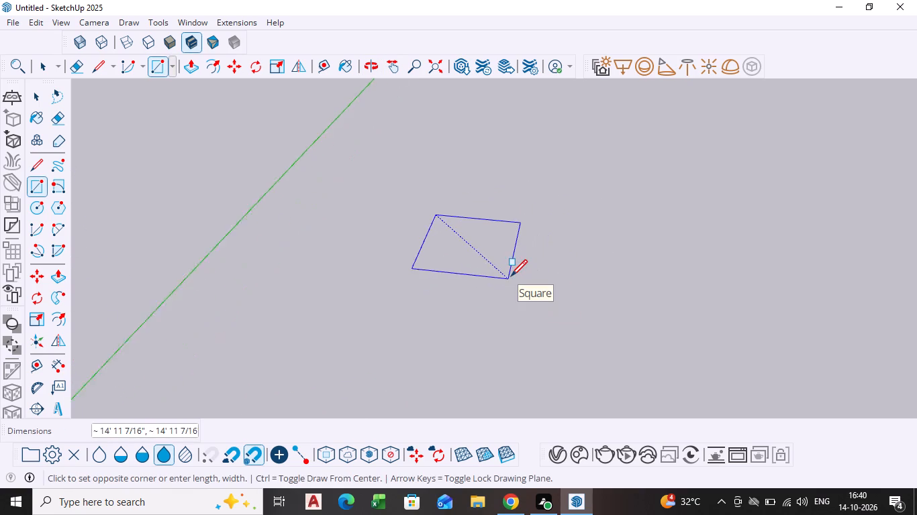
scroll(511, 278, "up", 3)
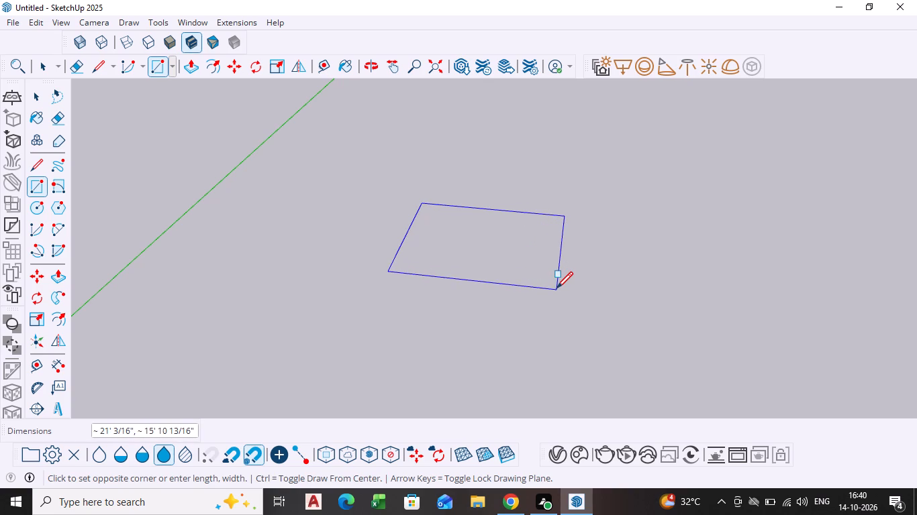
left_click(557, 290)
key("space")
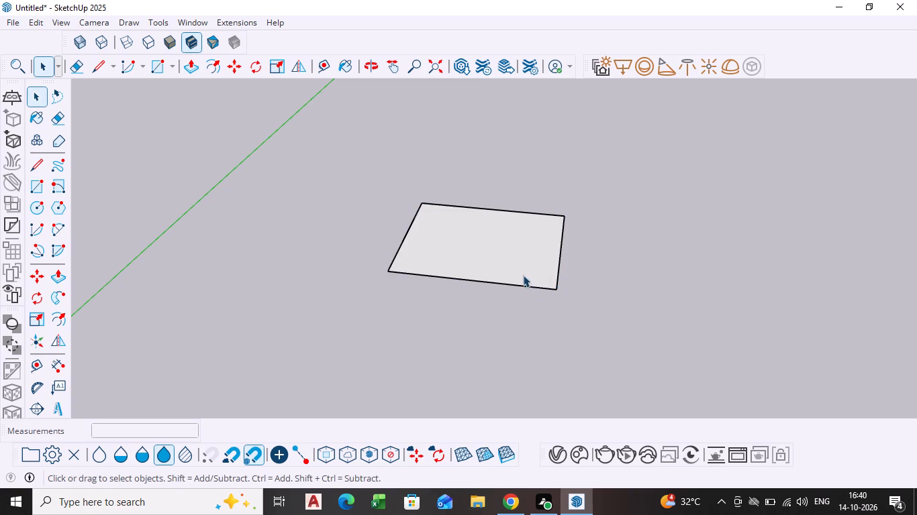
Push/Pull the rectangle's face up 4" to form a thin slab.
left_click(520, 274)
middle_click_drag(490, 286, 538, 213)
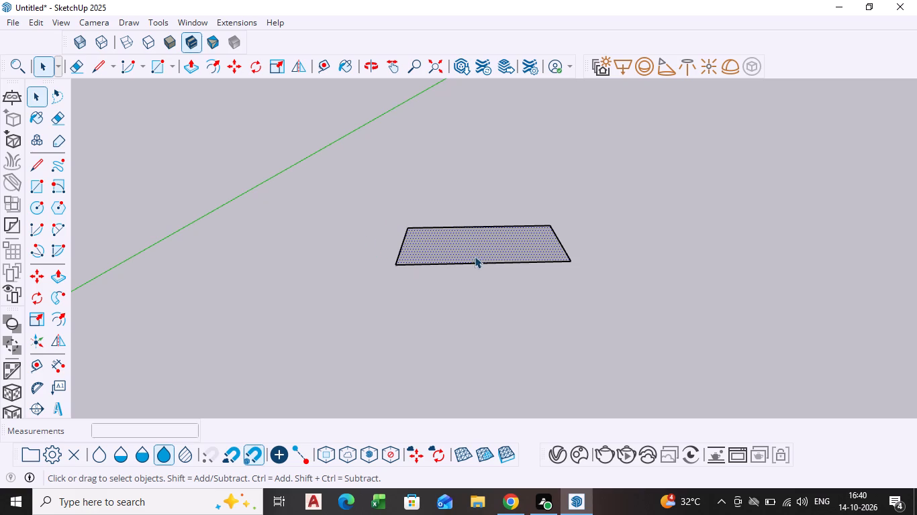
middle_click_drag(480, 256, 459, 352)
scroll(466, 237, "up", 3)
left_click(466, 239)
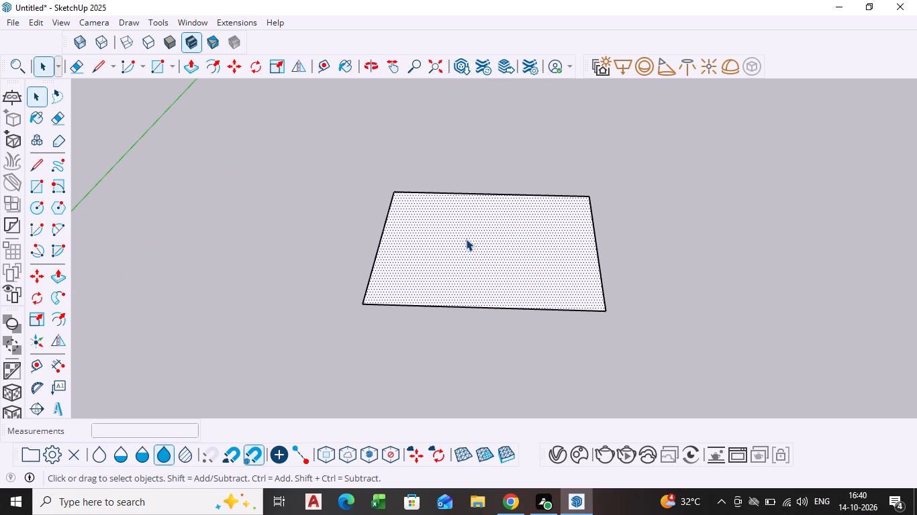
key("p")
left_click(466, 239)
key("4")
key("Return")
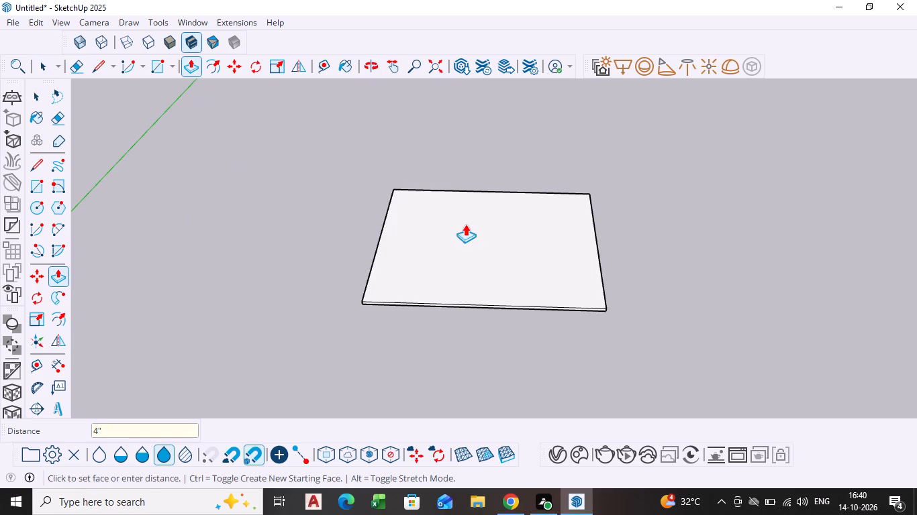
key("space")
Make a group from all the faces and edges of the slab and deselect it.
scroll(554, 244, "down", 3)
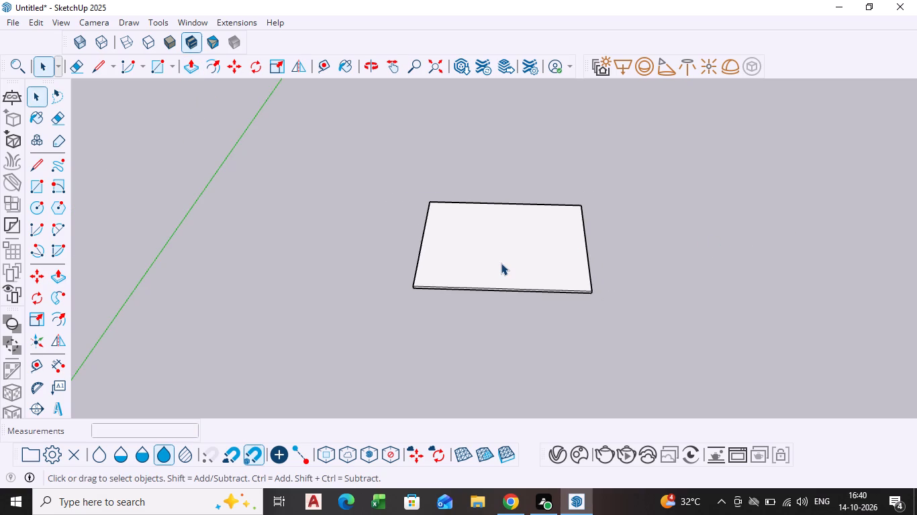
triple_click(501, 263)
middle_click_drag(501, 263, 485, 223)
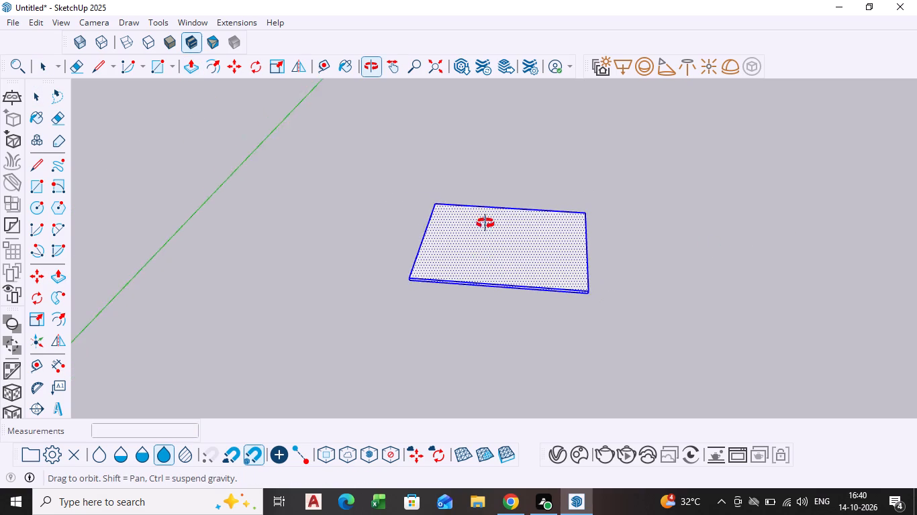
middle_click_drag(485, 223, 507, 282)
scroll(501, 270, "up", 5)
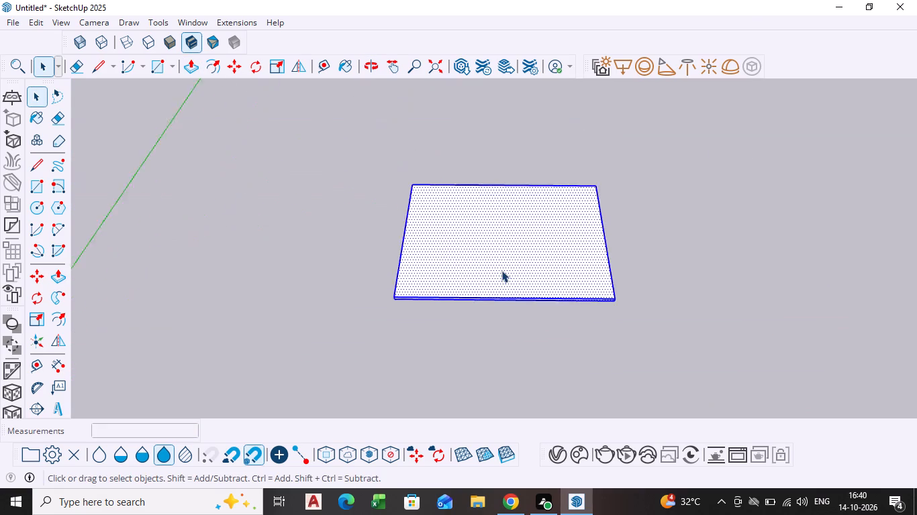
right_click(501, 269)
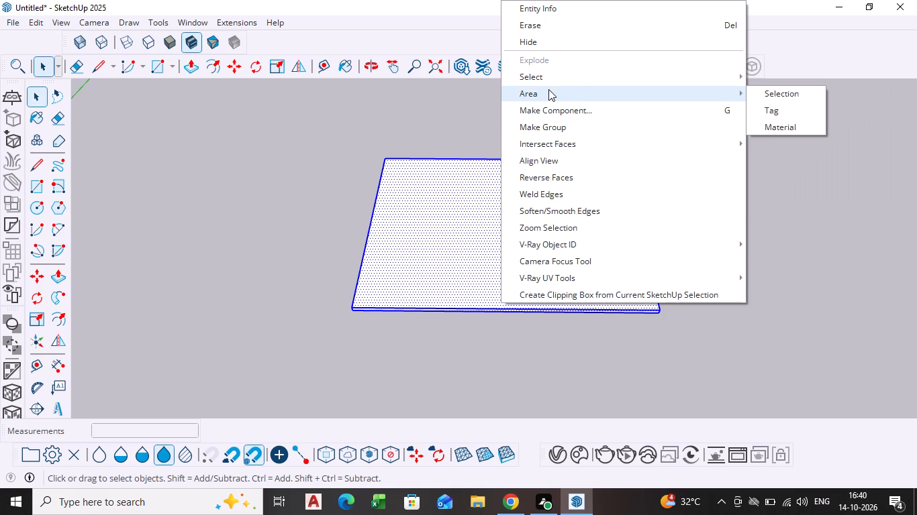
left_click(552, 123)
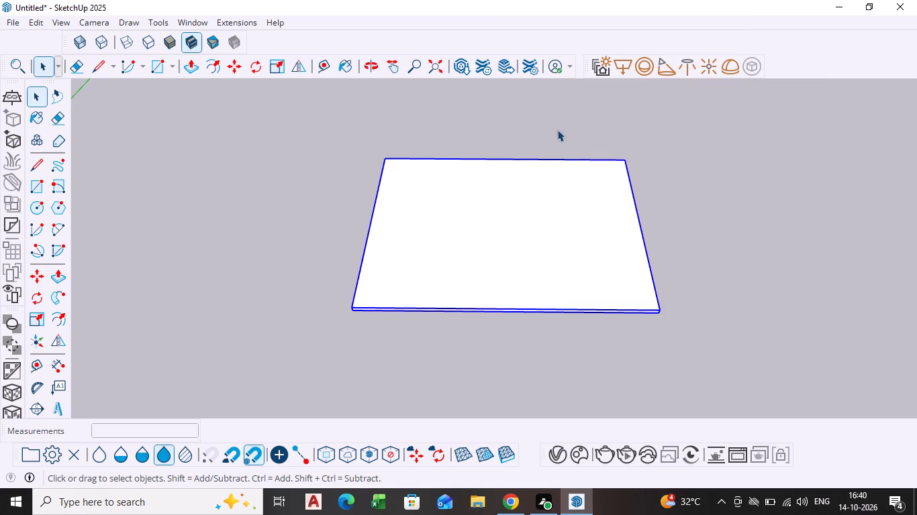
left_click(686, 151)
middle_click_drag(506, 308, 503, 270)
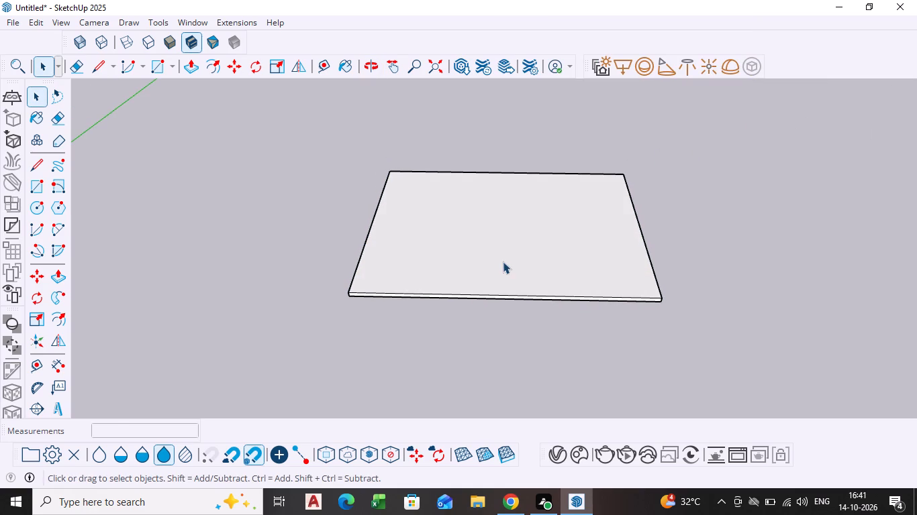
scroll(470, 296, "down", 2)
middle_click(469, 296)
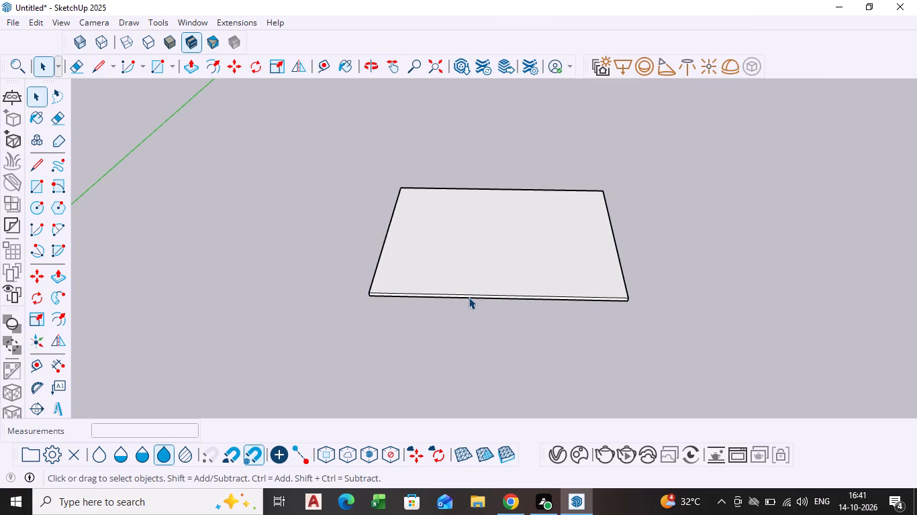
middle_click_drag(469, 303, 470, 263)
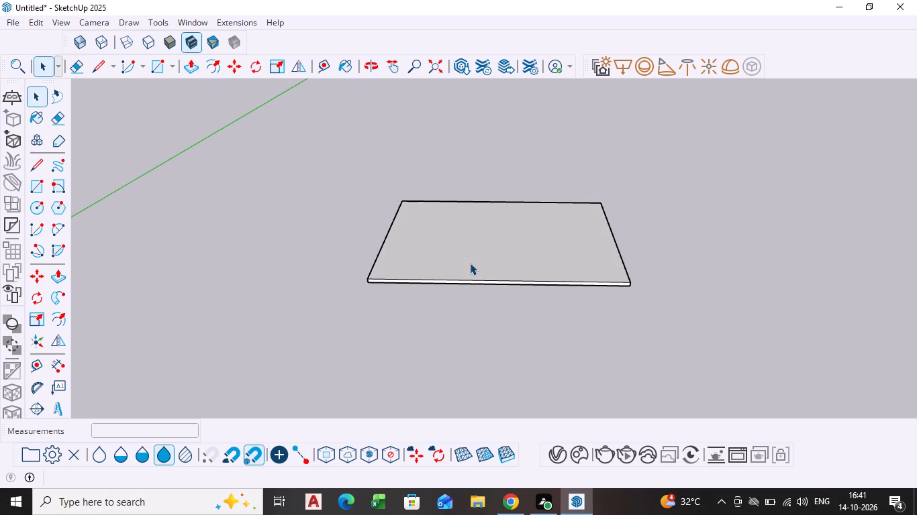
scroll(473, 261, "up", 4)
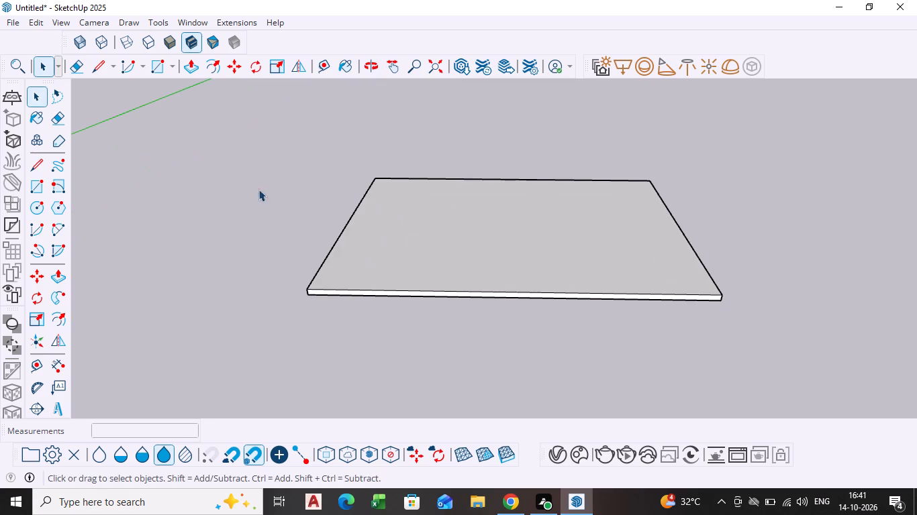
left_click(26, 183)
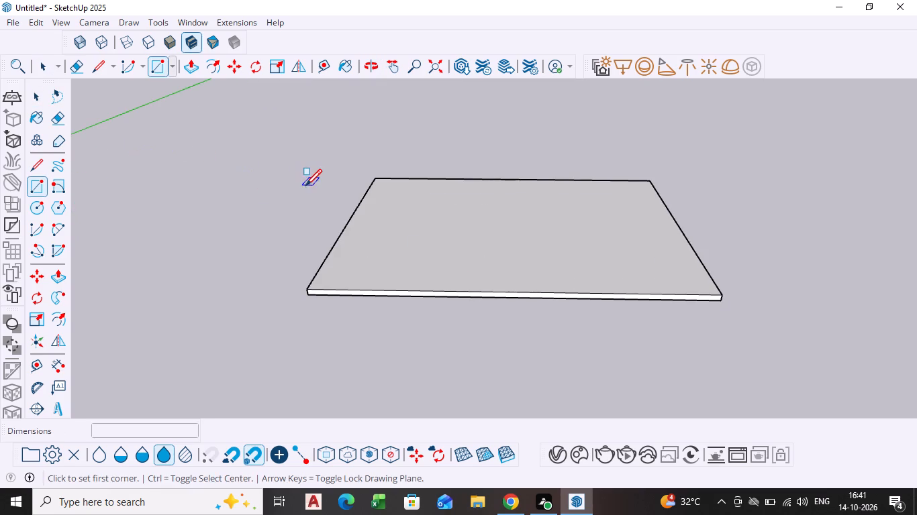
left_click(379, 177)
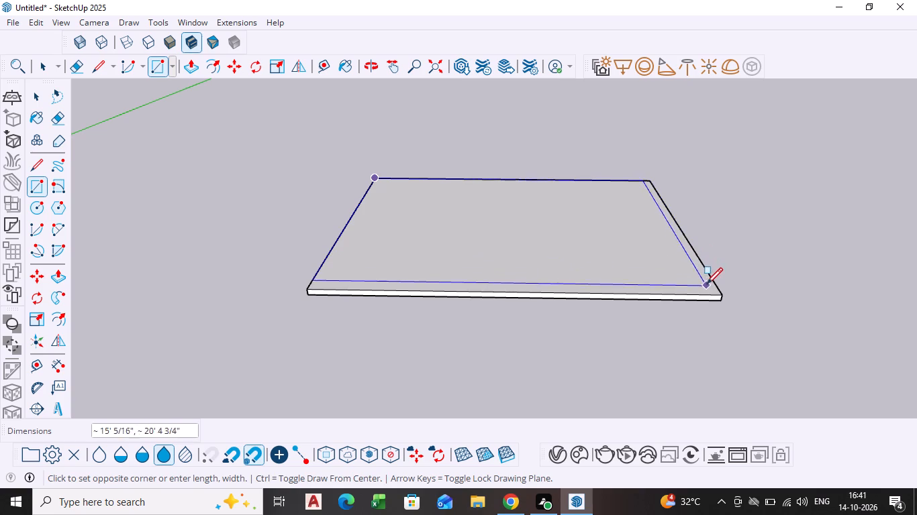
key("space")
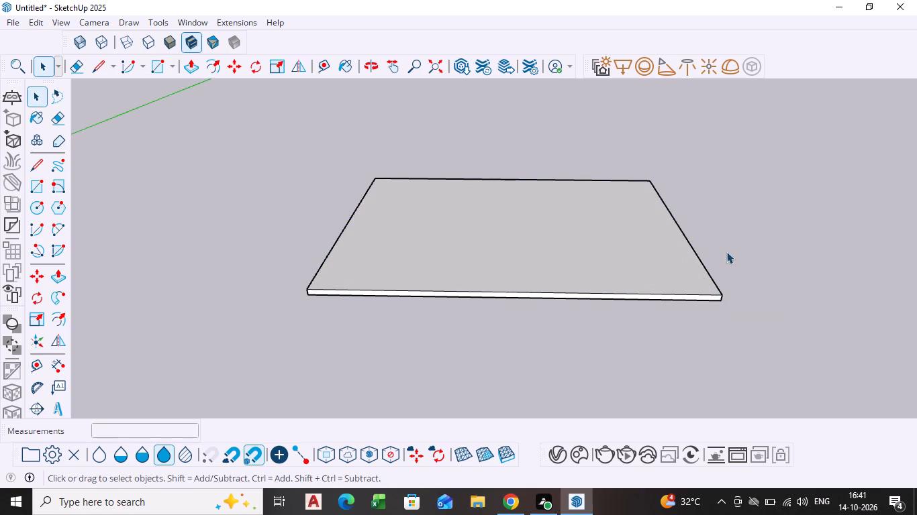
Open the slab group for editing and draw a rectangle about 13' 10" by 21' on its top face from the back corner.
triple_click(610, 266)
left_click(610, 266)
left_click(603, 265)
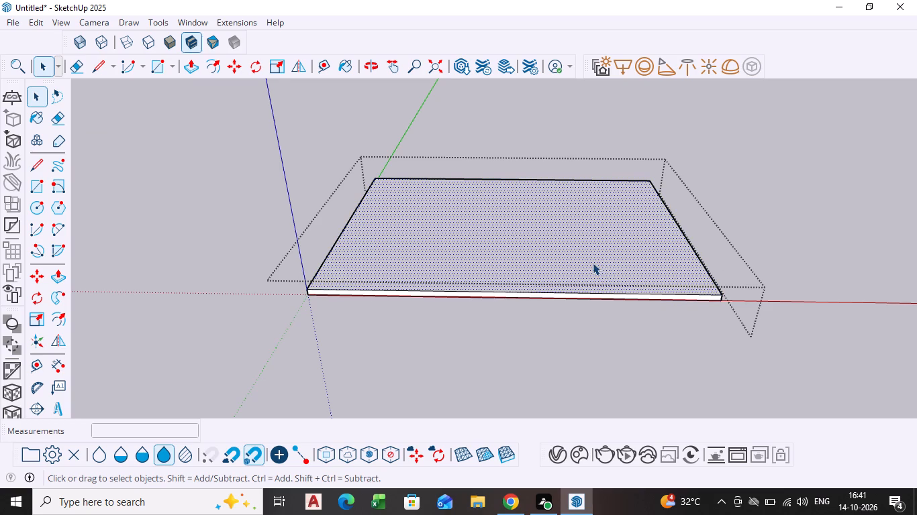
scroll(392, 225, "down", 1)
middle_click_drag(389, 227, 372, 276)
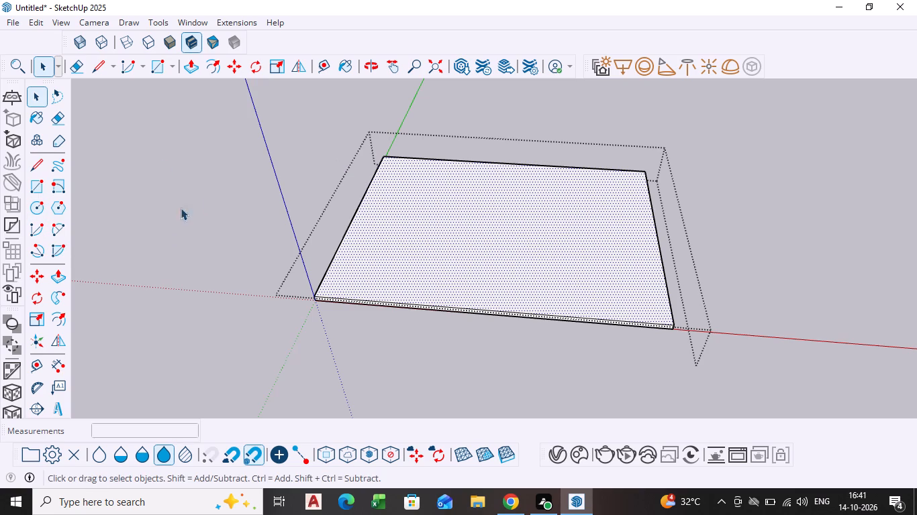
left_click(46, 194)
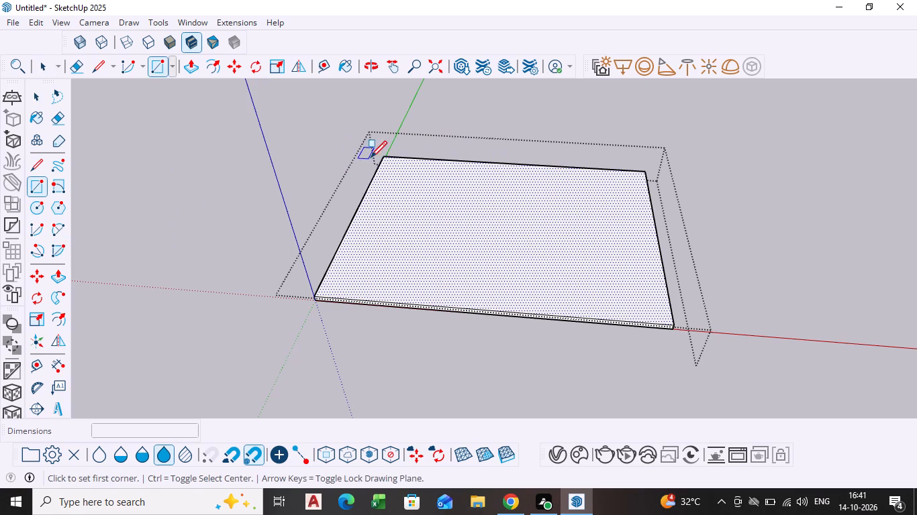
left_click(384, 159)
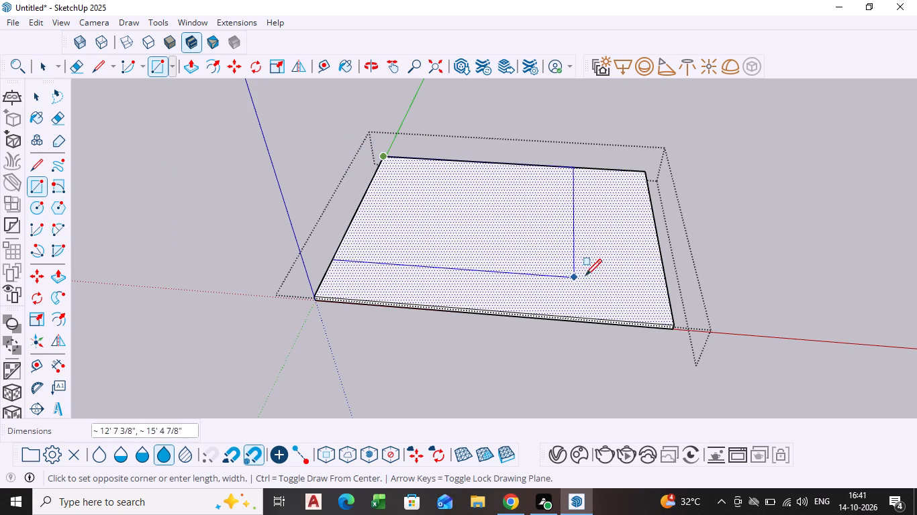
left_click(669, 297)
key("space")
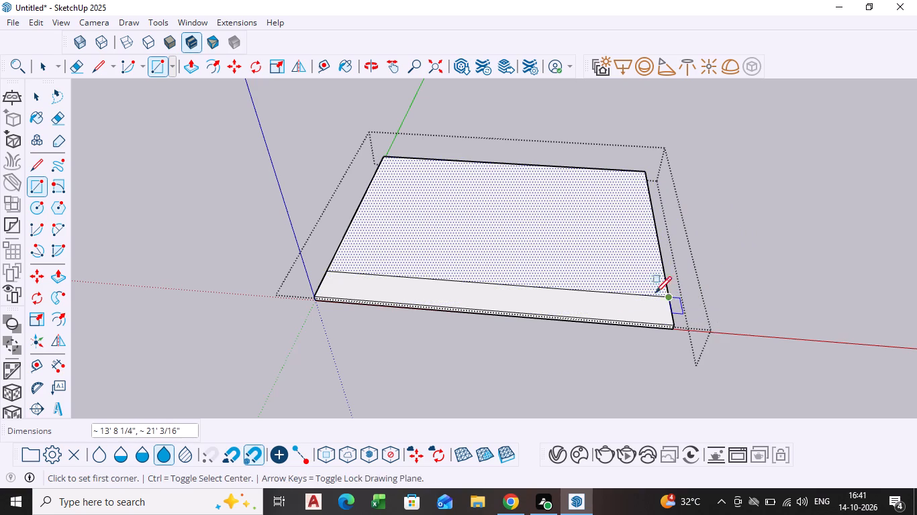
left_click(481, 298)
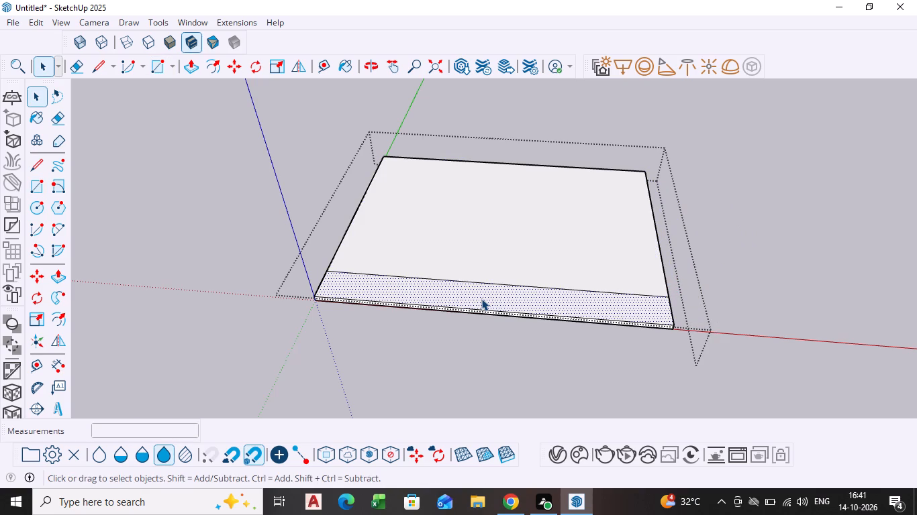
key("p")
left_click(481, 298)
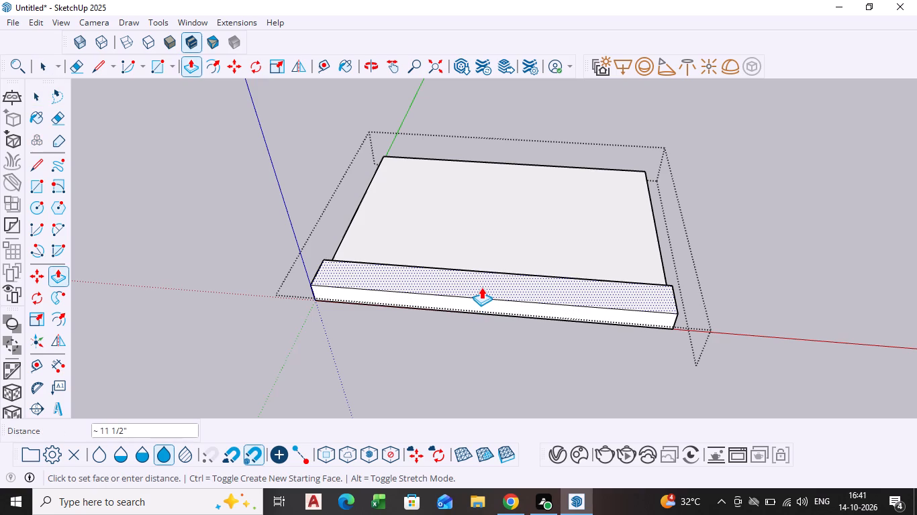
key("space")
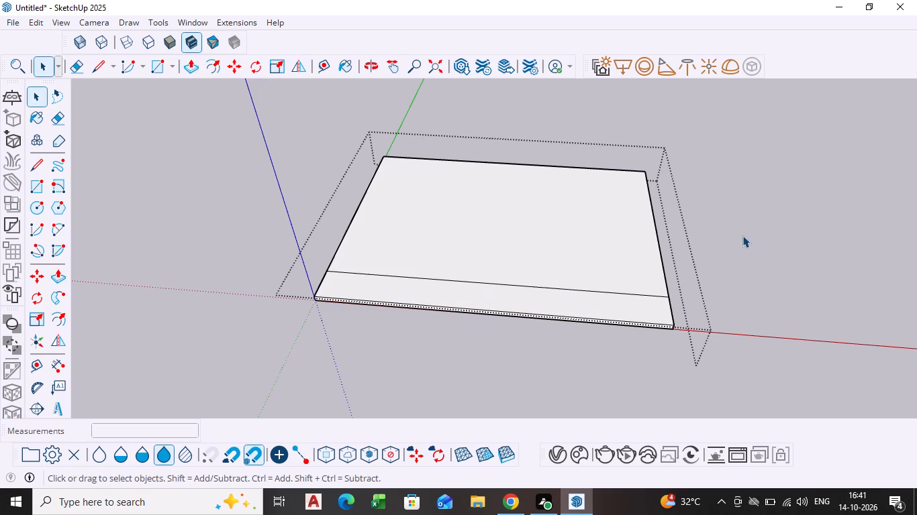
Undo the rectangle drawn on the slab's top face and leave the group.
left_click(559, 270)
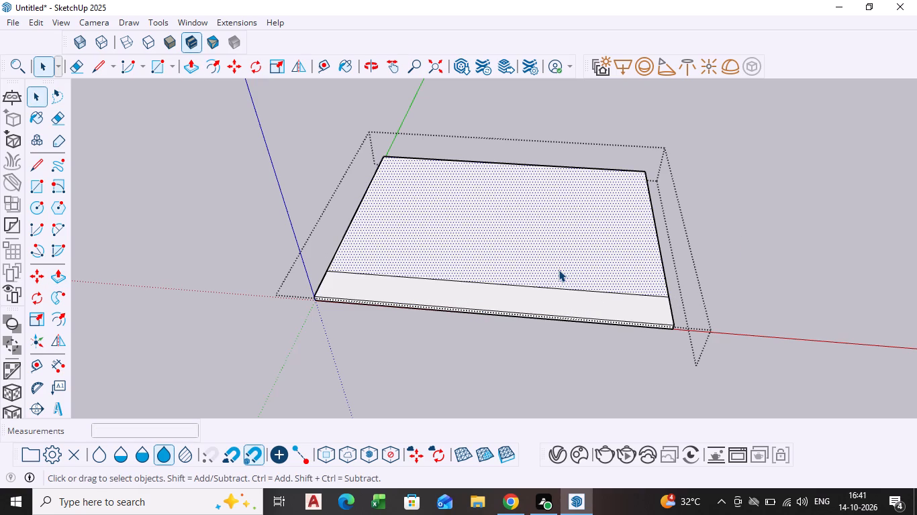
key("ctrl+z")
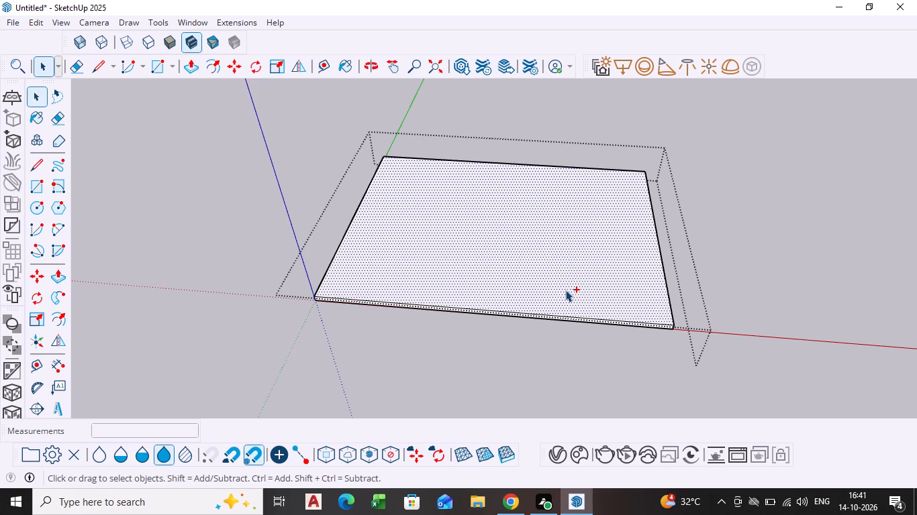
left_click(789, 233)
Outside the slab's group, draw a rectangle over the whole top of the slab, from its back corner to the diagonally opposite front corner.
scroll(472, 258, "down", 1)
middle_click_drag(465, 255, 461, 250)
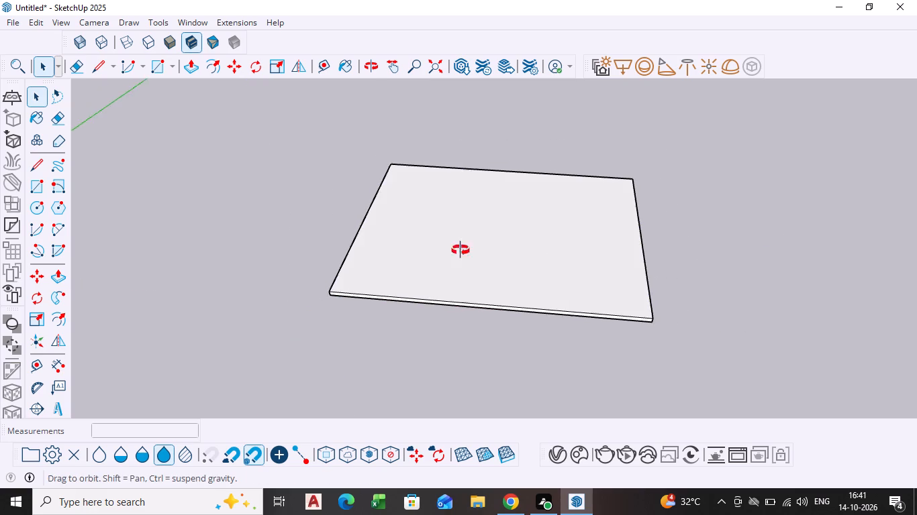
middle_click_drag(461, 250, 481, 225)
left_click(42, 191)
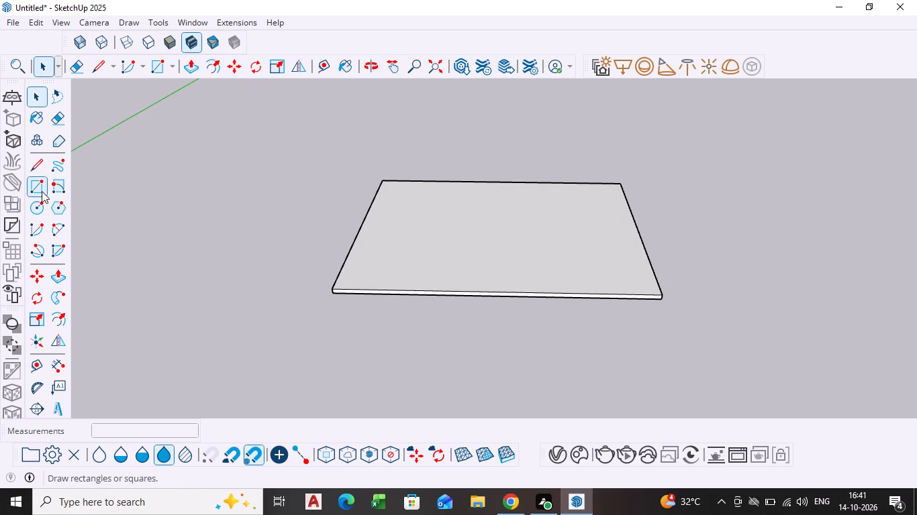
left_click(387, 179)
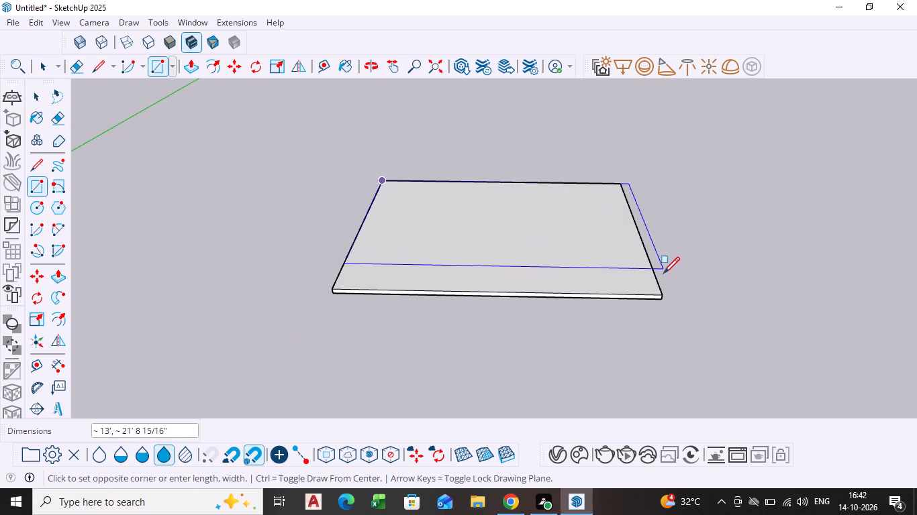
left_click(662, 290)
key("space")
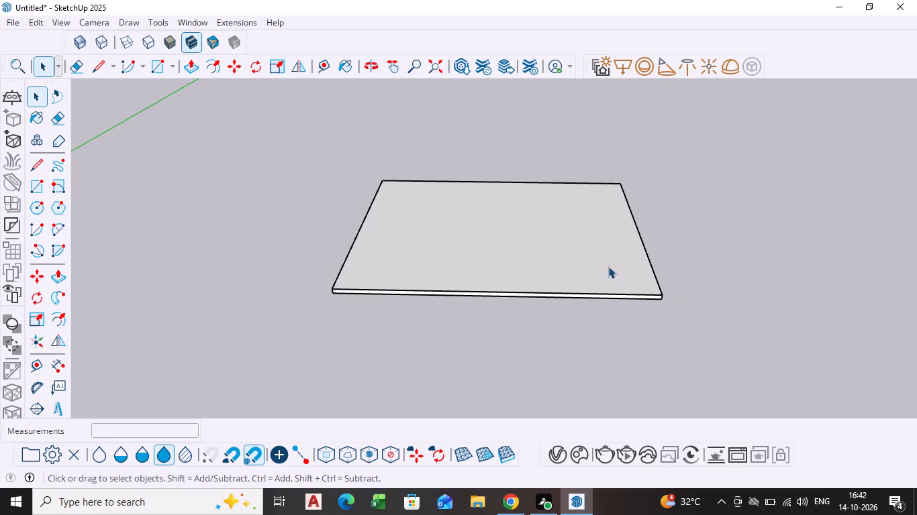
Push/Pull the new rectangle upward to form a thicker block on top of the slab.
left_click(605, 265)
key("p")
left_click(605, 265)
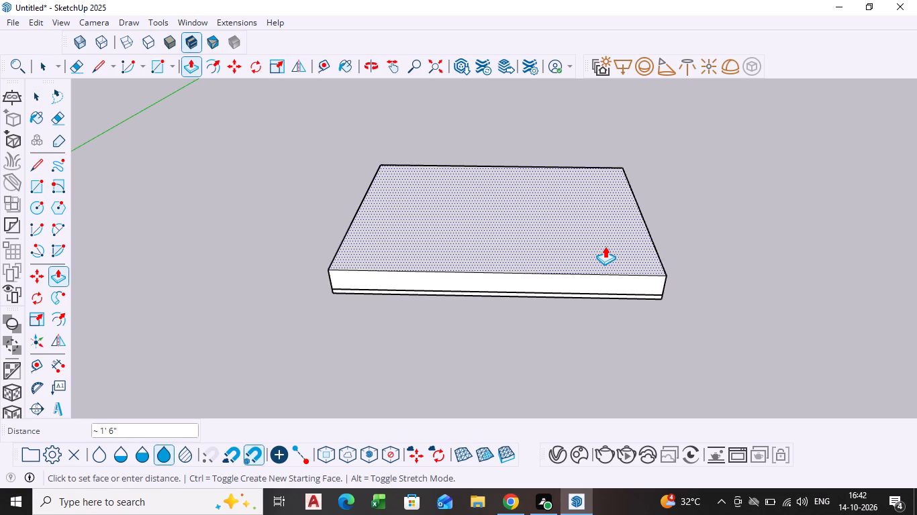
middle_click_drag(603, 245, 561, 189)
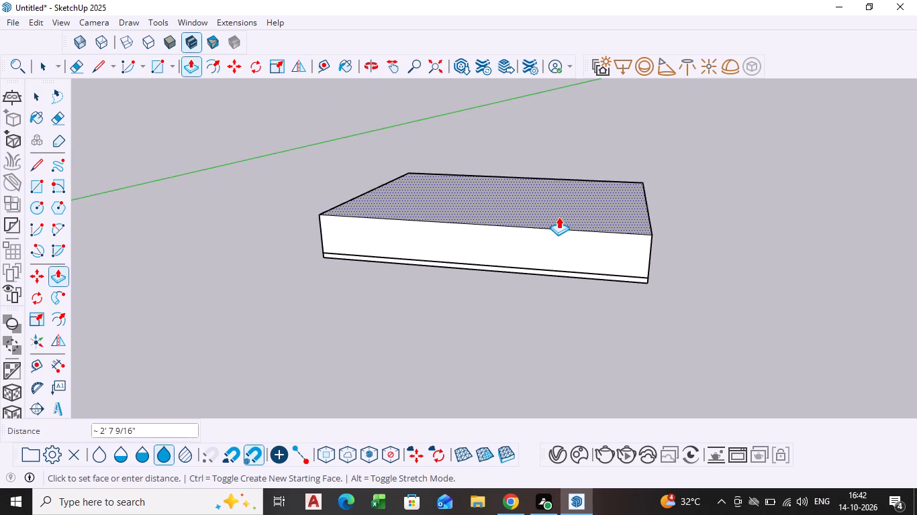
left_click(562, 240)
key("space")
Push/Pull the upper block's long front face inward about 1' 8", leaving a wide ledge along the slab, and deselect it.
scroll(599, 262, "down", 1)
middle_click_drag(591, 264, 587, 266)
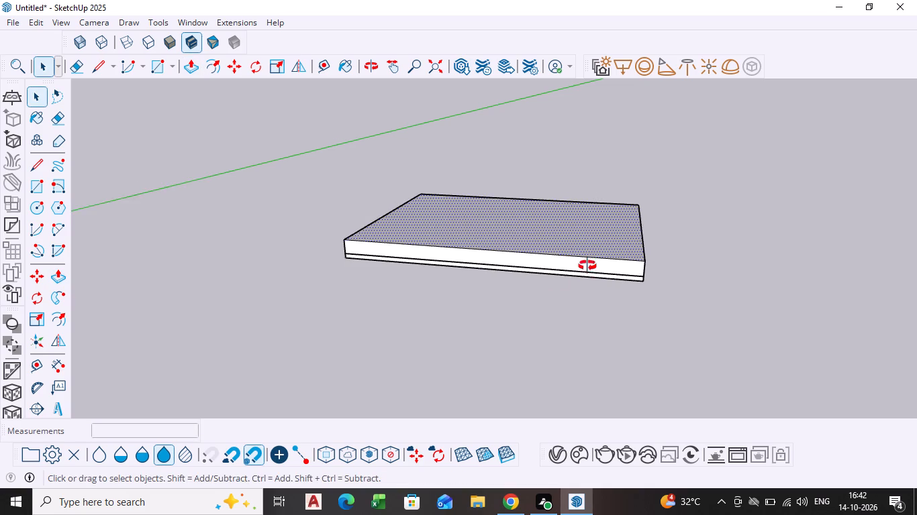
middle_click_drag(587, 266, 499, 285)
scroll(502, 286, "up", 4)
left_click(533, 278)
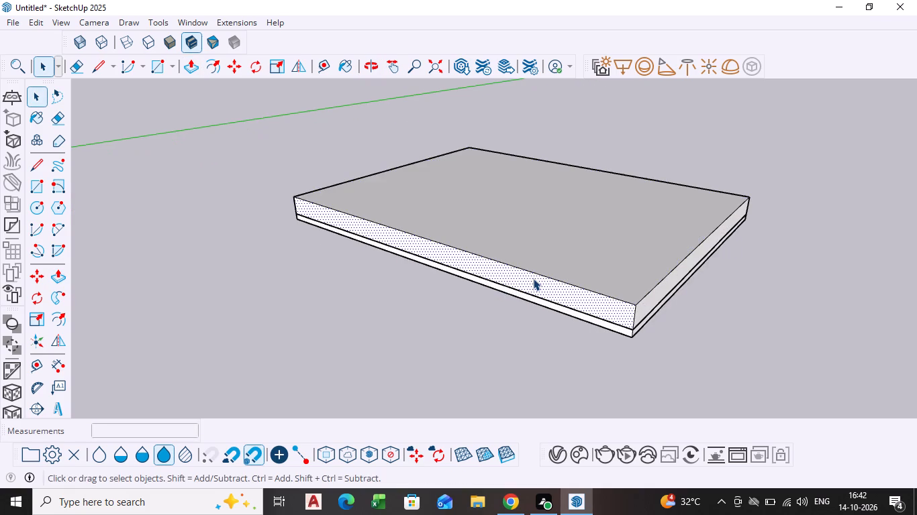
key("p")
left_click(533, 278)
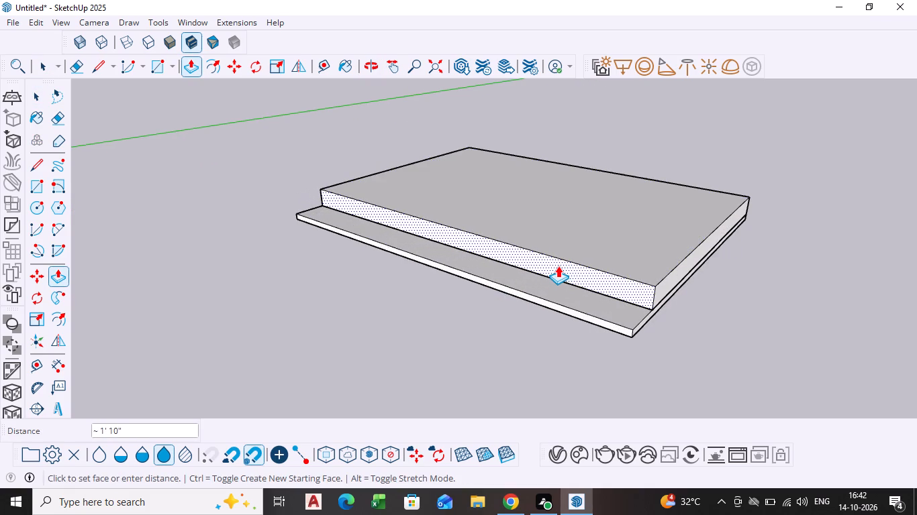
left_click(557, 267)
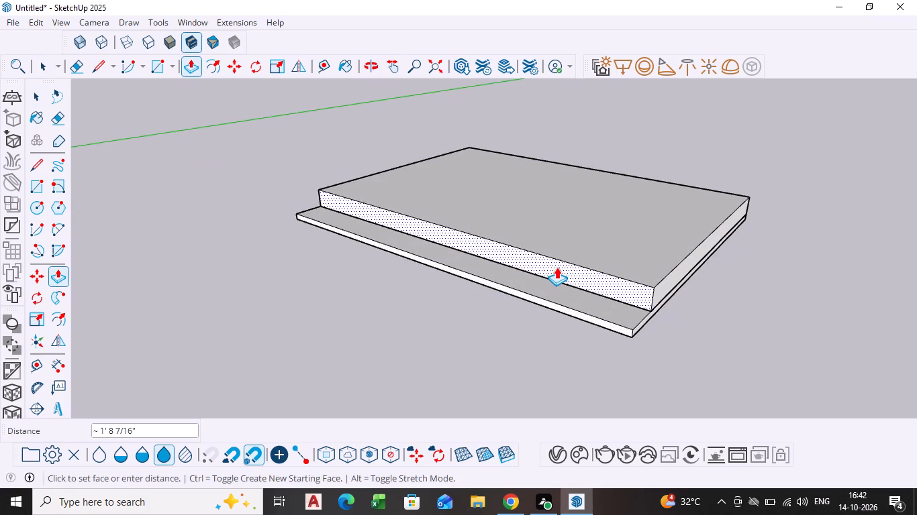
key("space")
left_click(835, 274)
Push/Pull the upper block's left short end face inward about 6" to leave a narrow ledge on the slab.
scroll(620, 304, "down", 1)
middle_click_drag(618, 305, 721, 283)
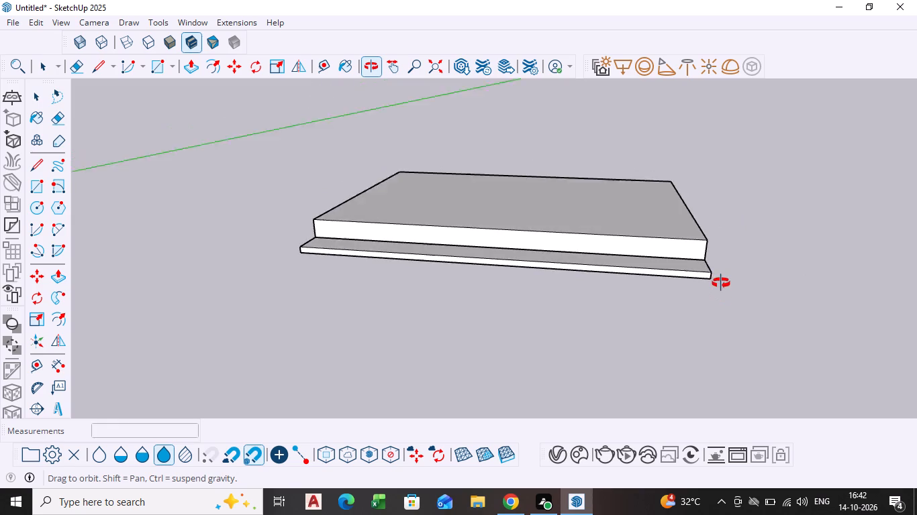
middle_click_drag(721, 283, 721, 282)
scroll(554, 285, "up", 1)
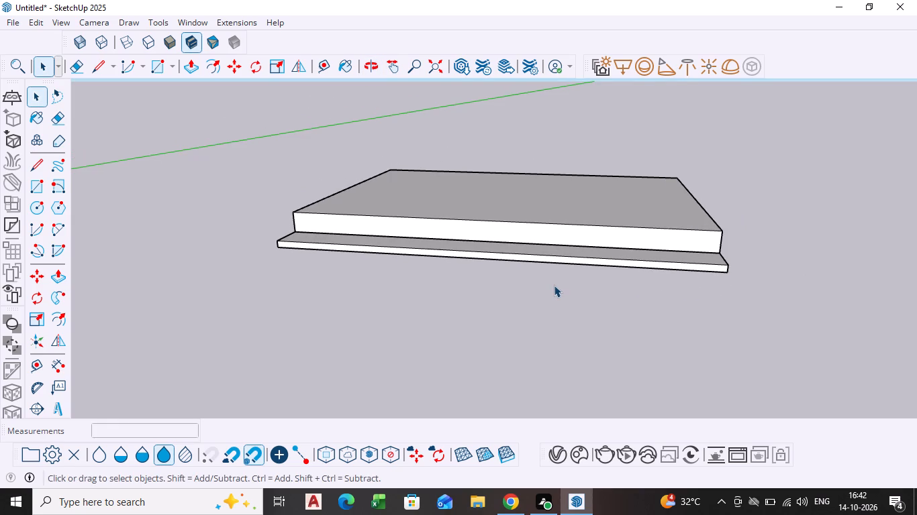
middle_click_drag(485, 241, 524, 233)
scroll(488, 238, "down", 1)
scroll(448, 239, "up", 2)
middle_click_drag(441, 239, 571, 264)
scroll(571, 264, "up", 1)
scroll(433, 251, "up", 4)
left_click(293, 285)
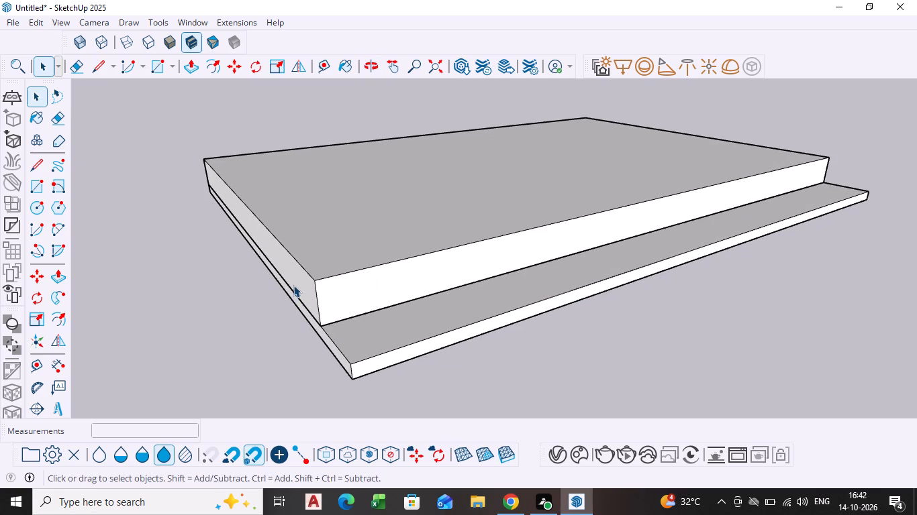
key("p")
left_click(293, 285)
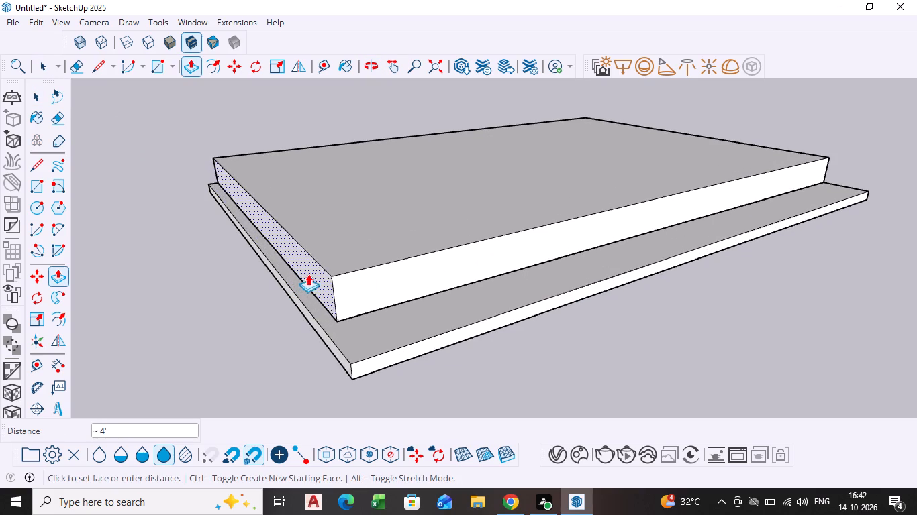
left_click(313, 270)
Repeat the same Push/Pull distance inward on the upper block's opposite short end face.
scroll(661, 279, "down", 2)
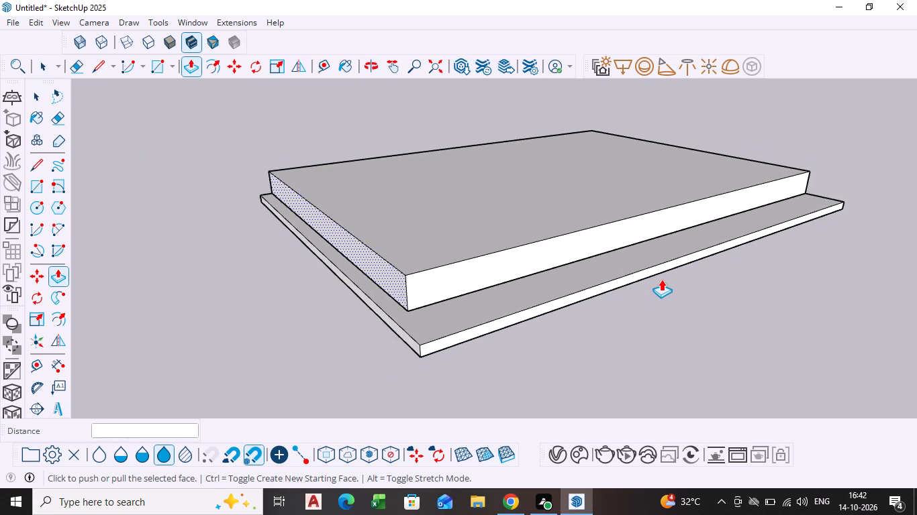
scroll(661, 279, "down", 1)
middle_click_drag(652, 279, 263, 217)
scroll(610, 279, "down", 1)
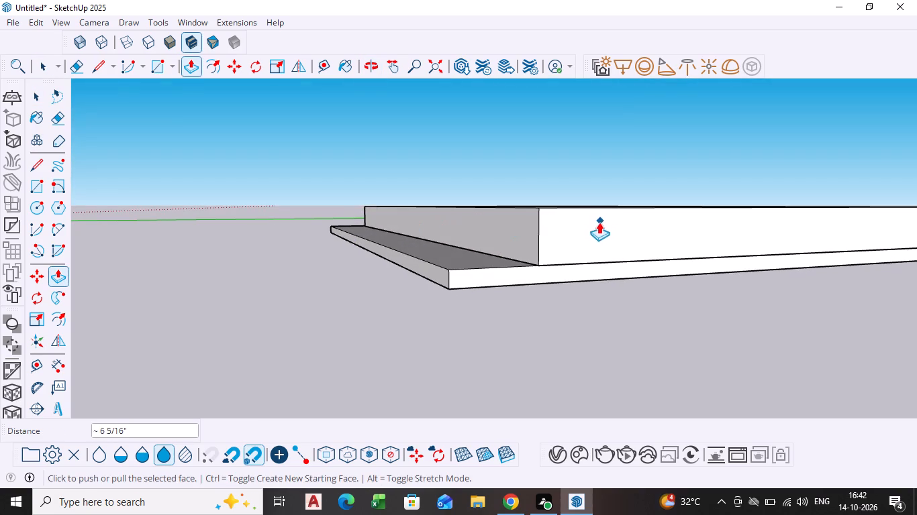
key("space")
left_click(597, 224)
key("p")
double_click(597, 224)
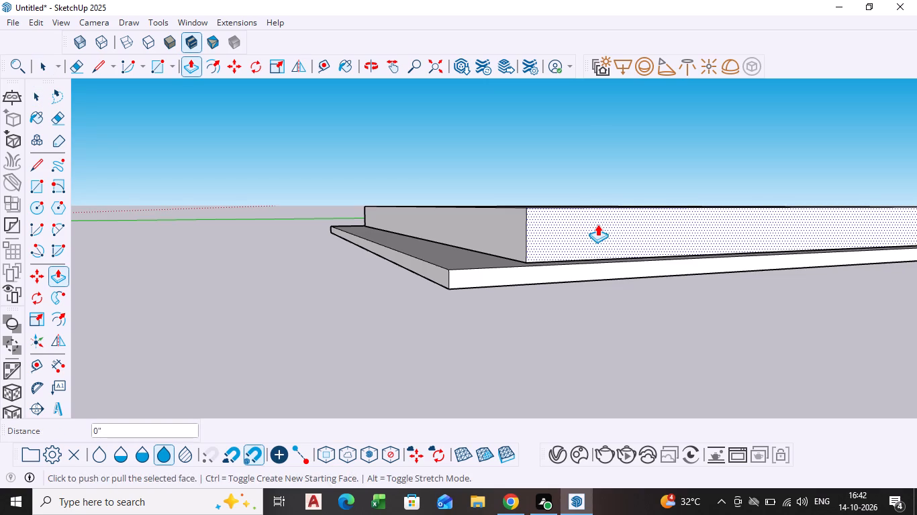
middle_click_drag(576, 254, 709, 342)
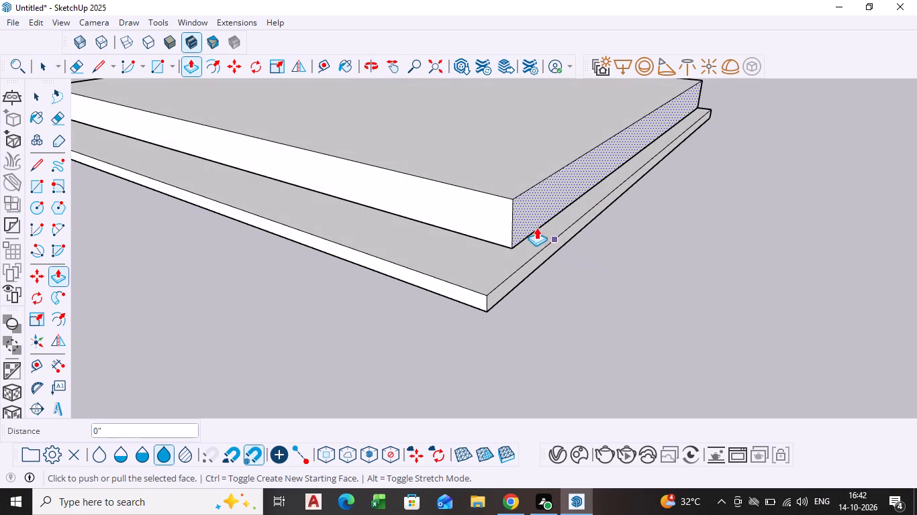
Push/Pull the upper block's right short end face slightly further inward to widen the ledge, and deselect it.
left_click(531, 222)
left_click(518, 215)
key("space")
left_click(650, 239)
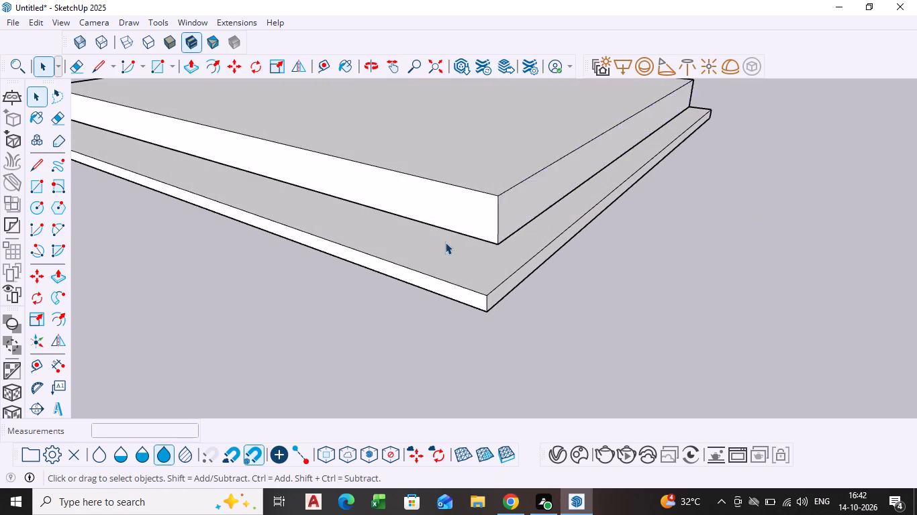
Draw a rectangle about 10 5/16" by 1' 8 7/16" on the slab's front-left corner, reaching back to the upper block's front face.
scroll(440, 241, "down", 7)
middle_click_drag(389, 245, 520, 256)
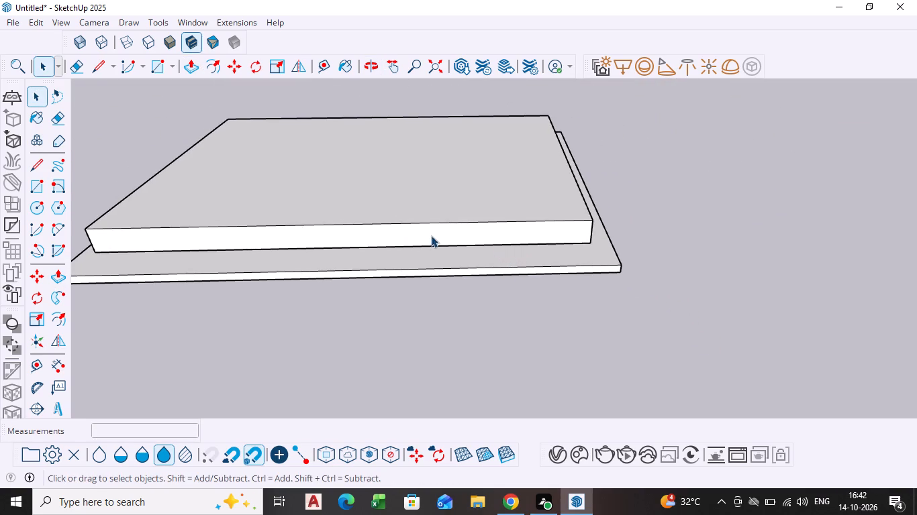
middle_click_drag(424, 233, 445, 188)
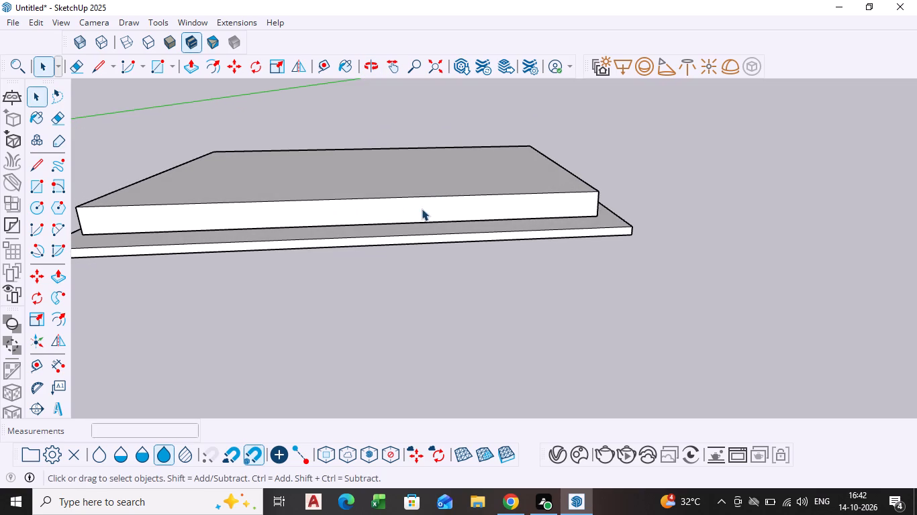
scroll(390, 205, "down", 3)
middle_click_drag(389, 206, 436, 209)
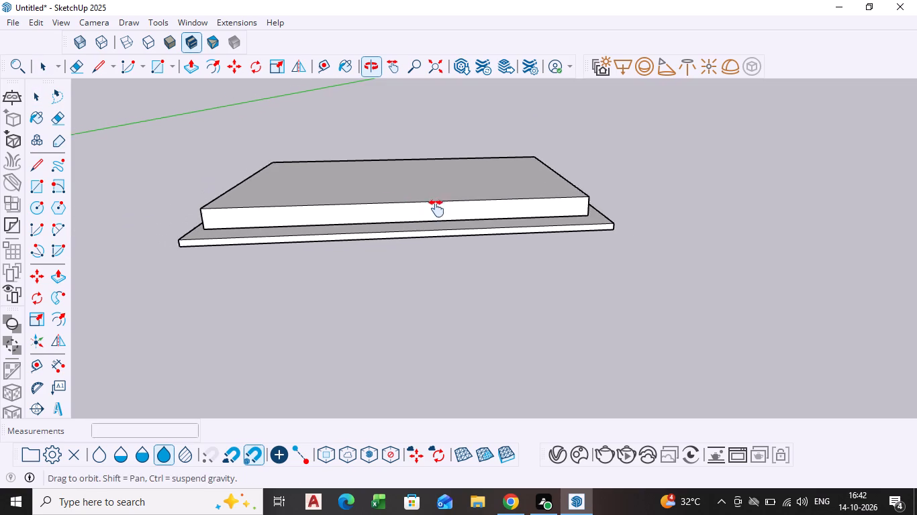
middle_click_drag(436, 209, 451, 211)
middle_click_drag(394, 243, 454, 236)
middle_click_drag(240, 251, 247, 242)
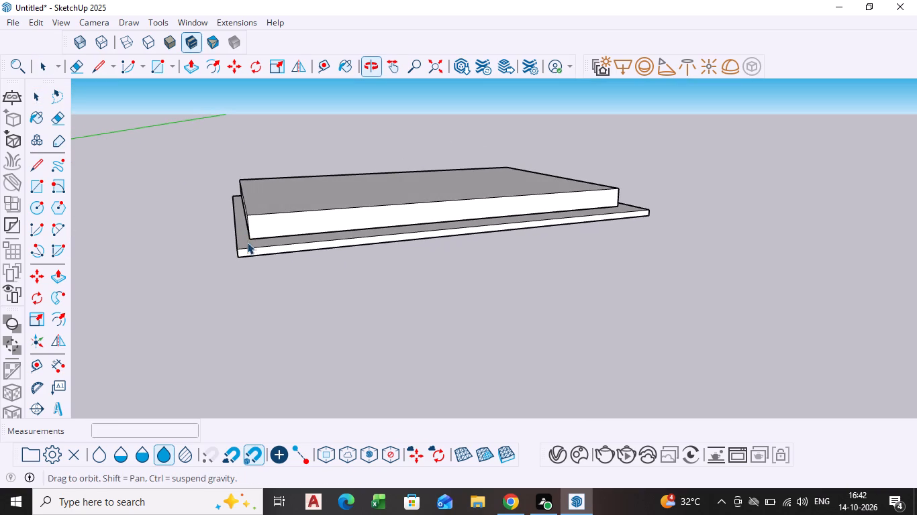
scroll(254, 249, "up", 3)
middle_click(251, 243)
scroll(250, 241, "up", 4)
middle_click_drag(253, 241, 249, 290)
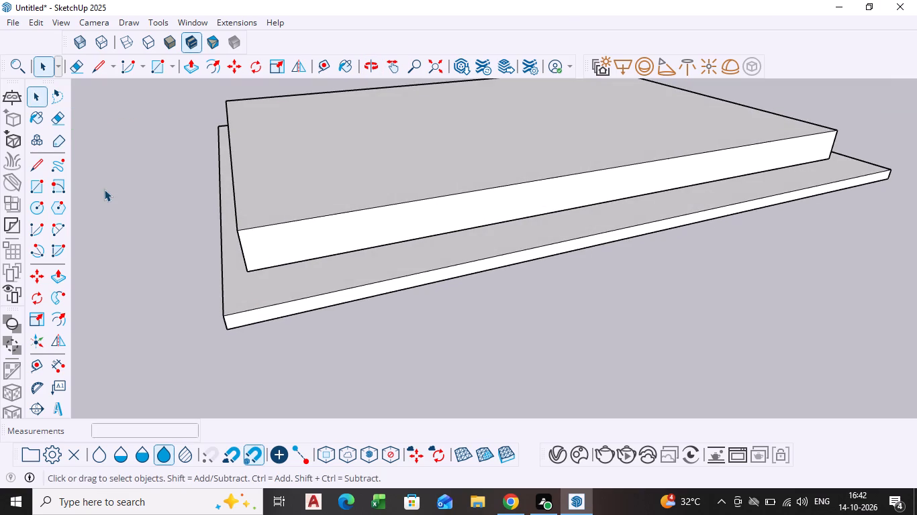
left_click_drag(35, 188, 40, 196)
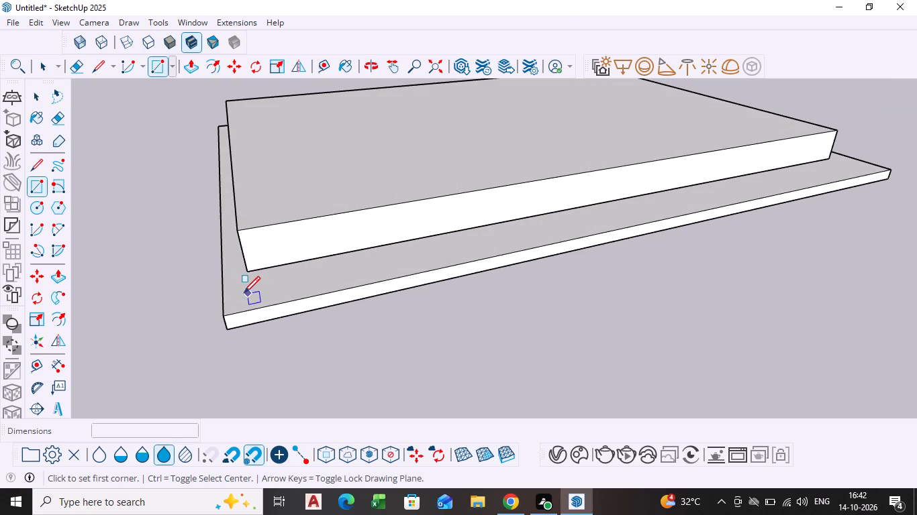
left_click(230, 312)
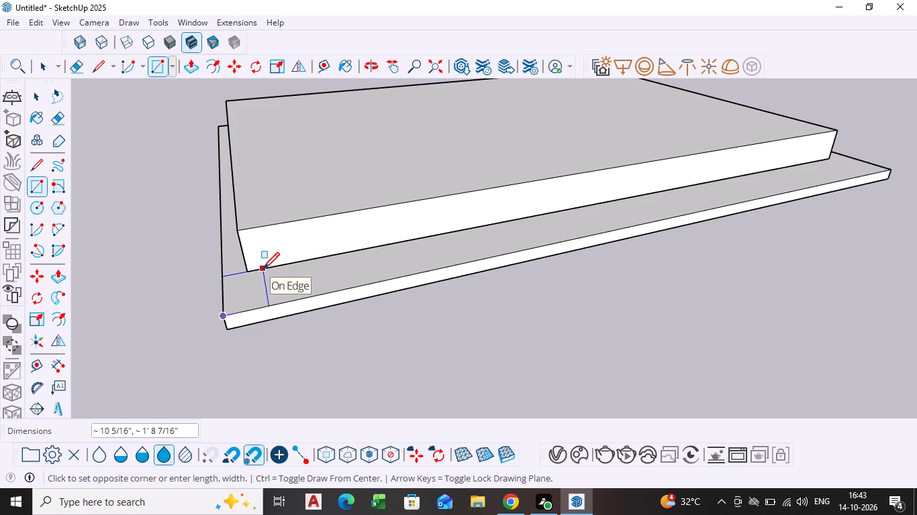
left_click(263, 270)
Copy the corner rectangle's face along the ledge about 20' 1 1/2" onto the slab's front-right corner.
key("space")
left_click(251, 290)
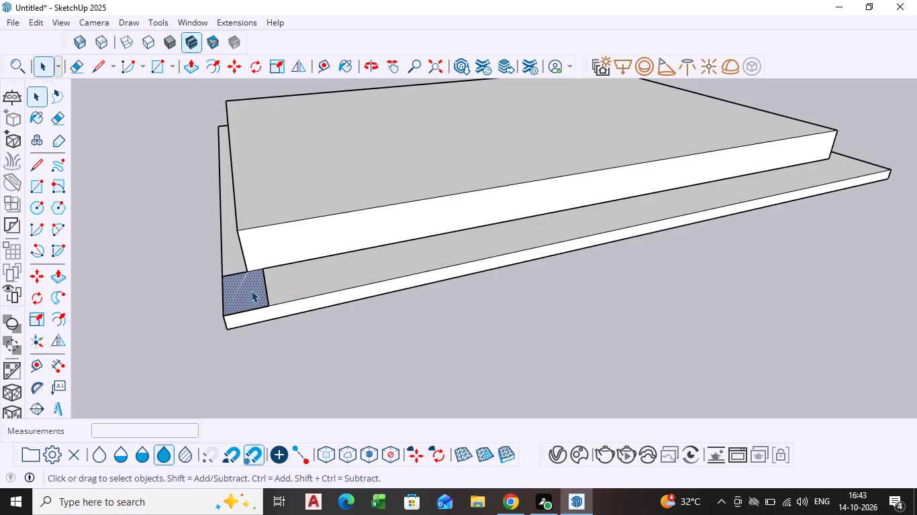
key("m")
left_click(227, 310)
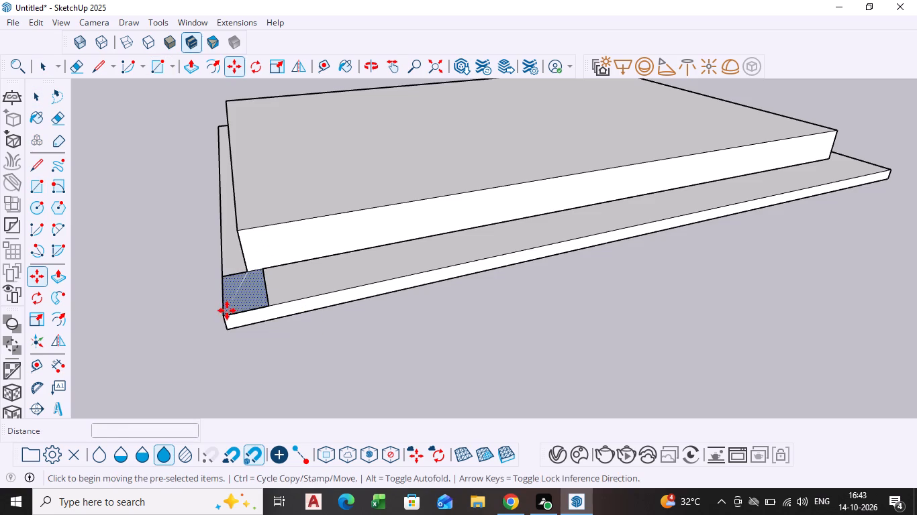
scroll(579, 267, "down", 4)
middle_click_drag(581, 267, 335, 361, "shift")
scroll(645, 245, "up", 5)
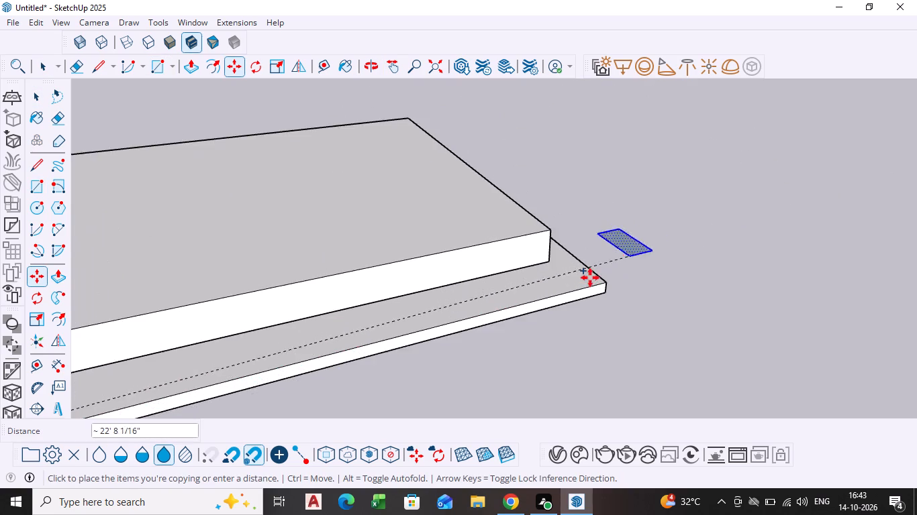
scroll(585, 280, "up", 4)
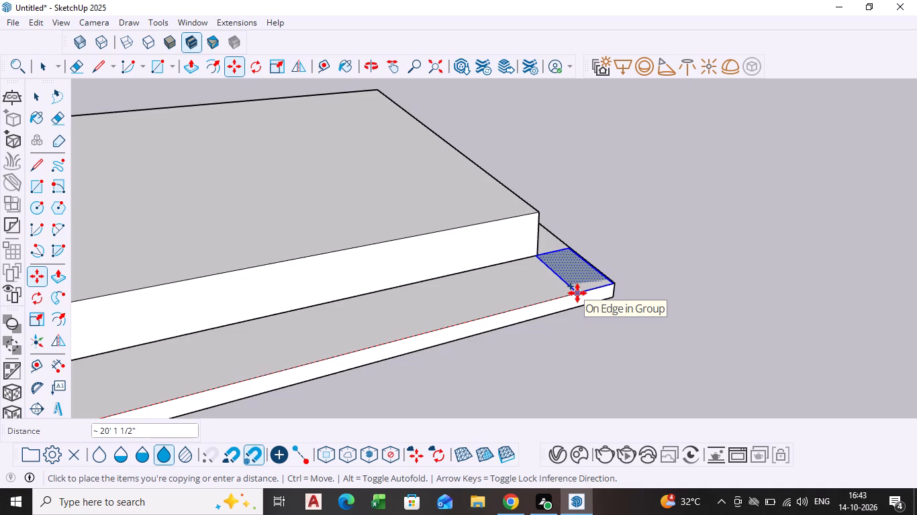
left_click(577, 293)
key("space")
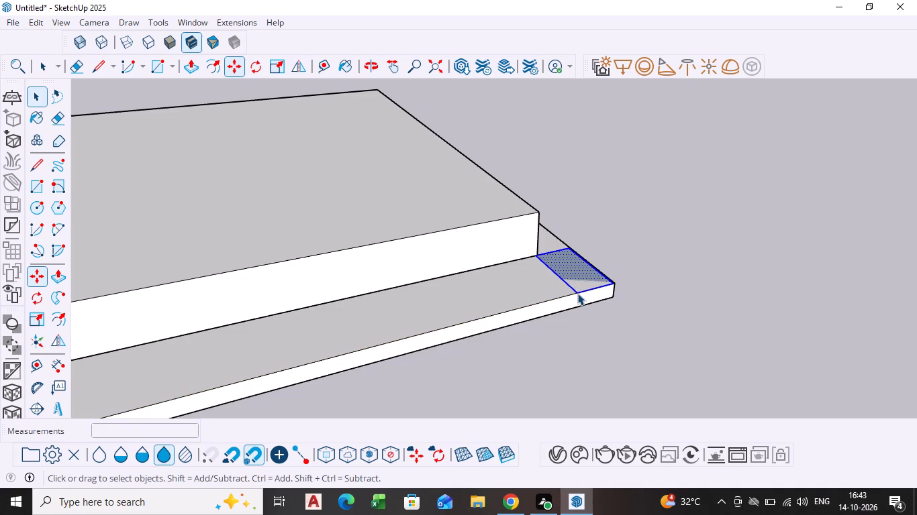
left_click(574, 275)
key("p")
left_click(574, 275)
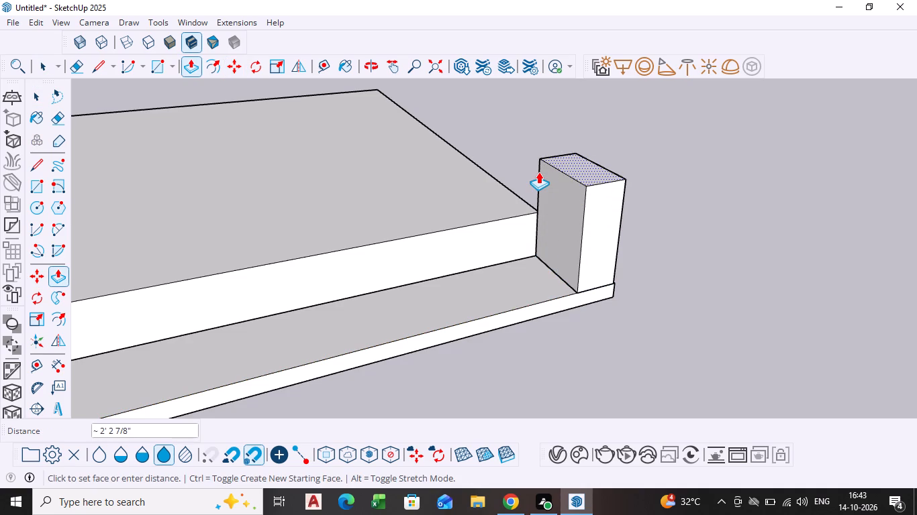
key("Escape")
Push/Pull the front-right corner rectangle upward 9' to form a post.
scroll(530, 186, "down", 4)
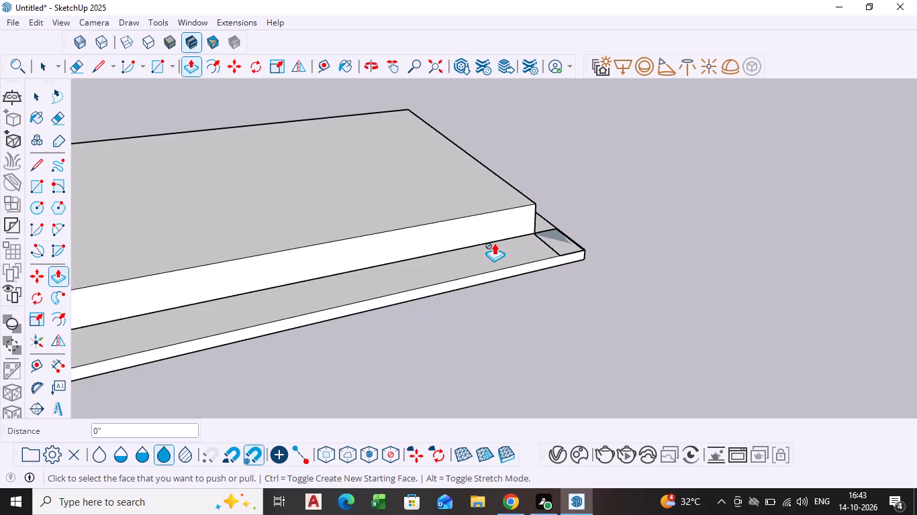
scroll(536, 257, "down", 1)
middle_click_drag(535, 257, 525, 261)
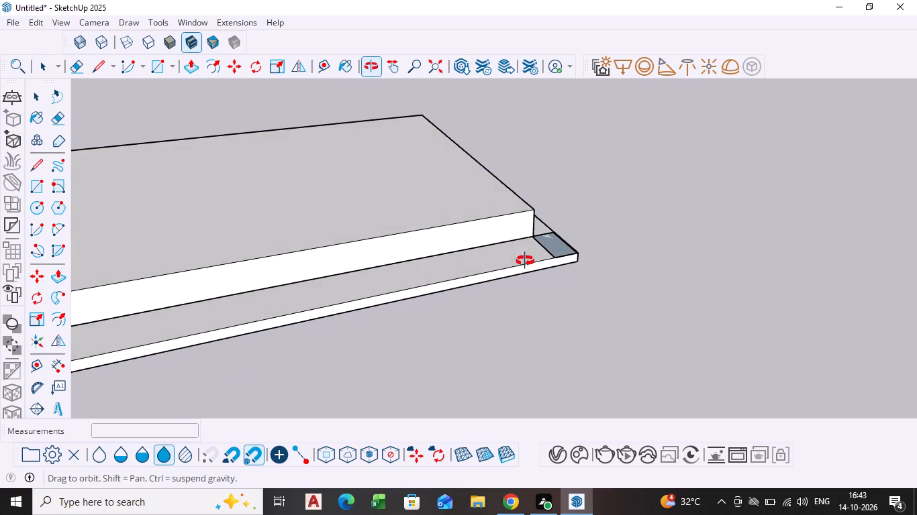
middle_click_drag(525, 261, 471, 264)
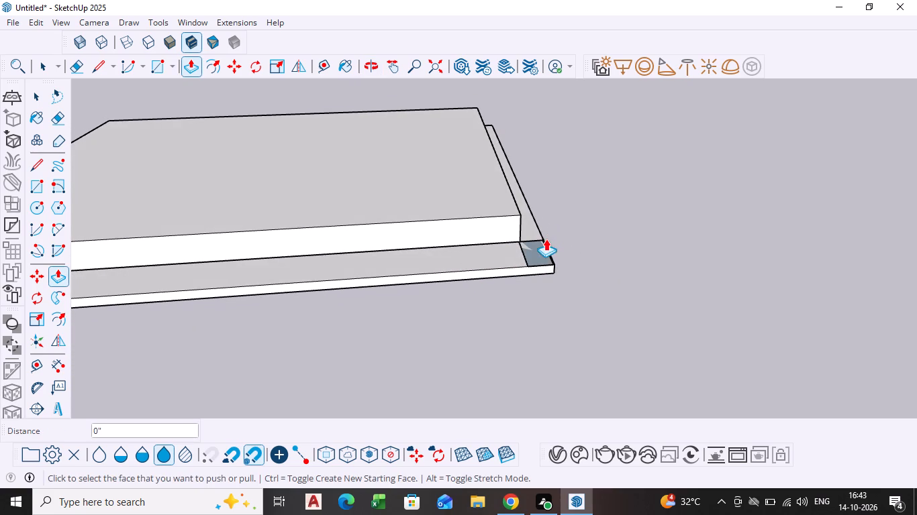
left_click(536, 241)
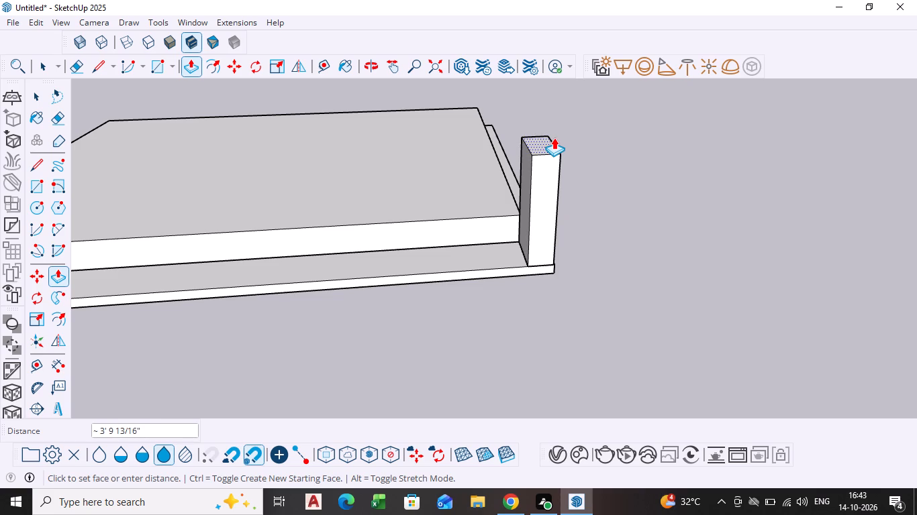
type("9''")
key("Return")
Repeat the 9' Push/Pull on the front-left corner rectangle to form a matching post.
scroll(554, 137, "down", 5)
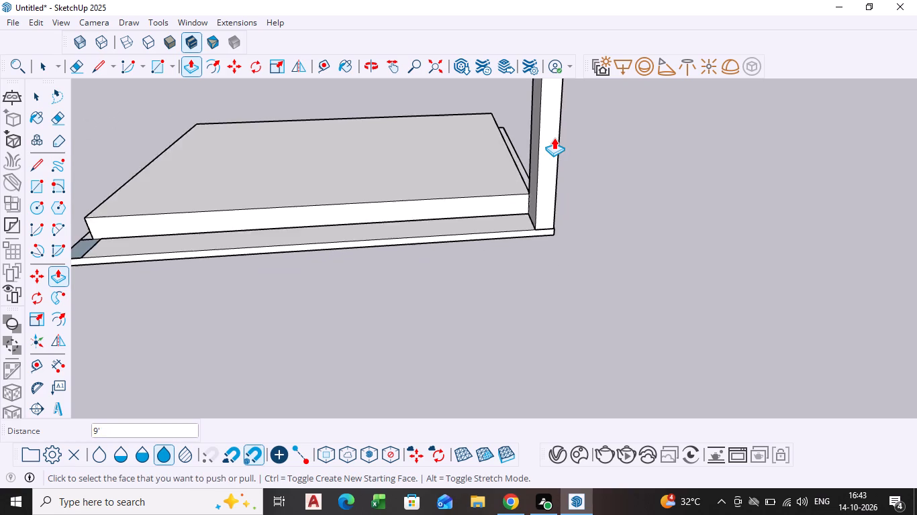
scroll(554, 137, "down", 12)
middle_click_drag(557, 144, 552, 215, "shift")
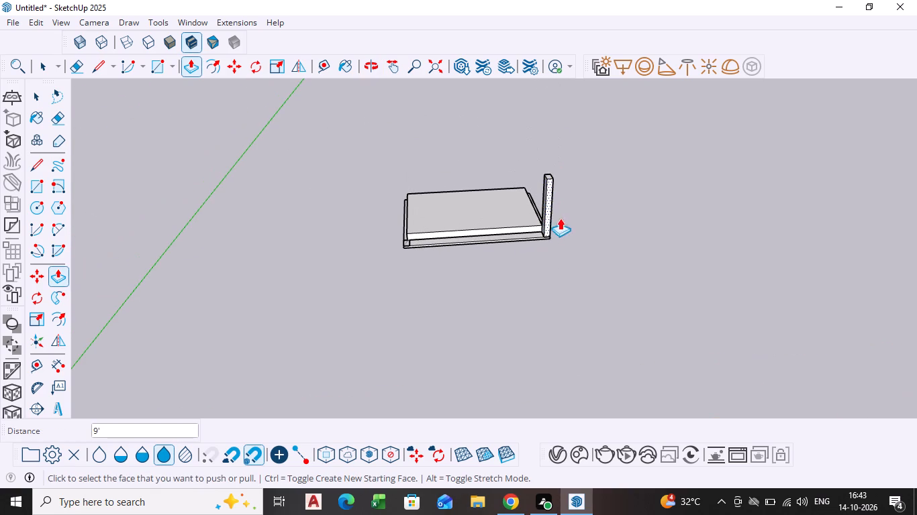
scroll(442, 237, "up", 14)
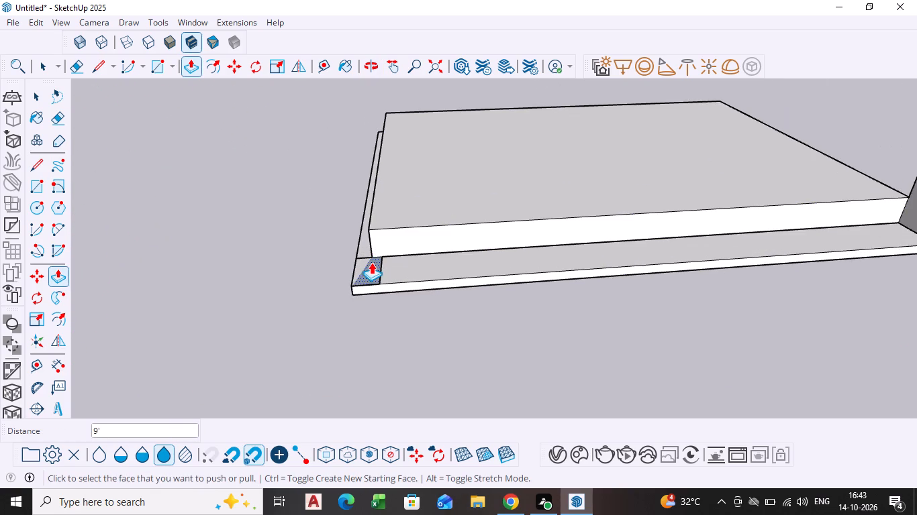
double_click(371, 262)
scroll(479, 176, "down", 7)
key("space")
Push/Pull the top face of the front-right post upward by another 1'.
scroll(702, 257, "down", 6)
middle_click_drag(687, 257, 672, 261)
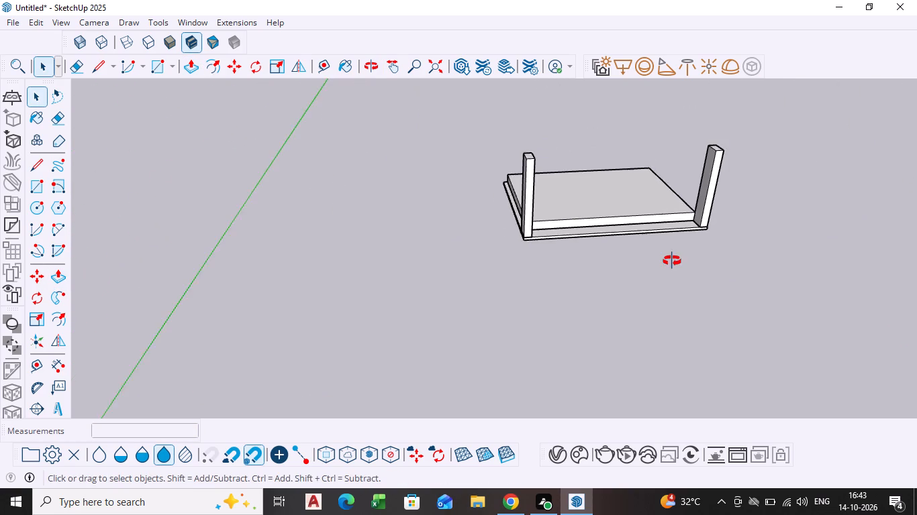
middle_click_drag(672, 261, 601, 285)
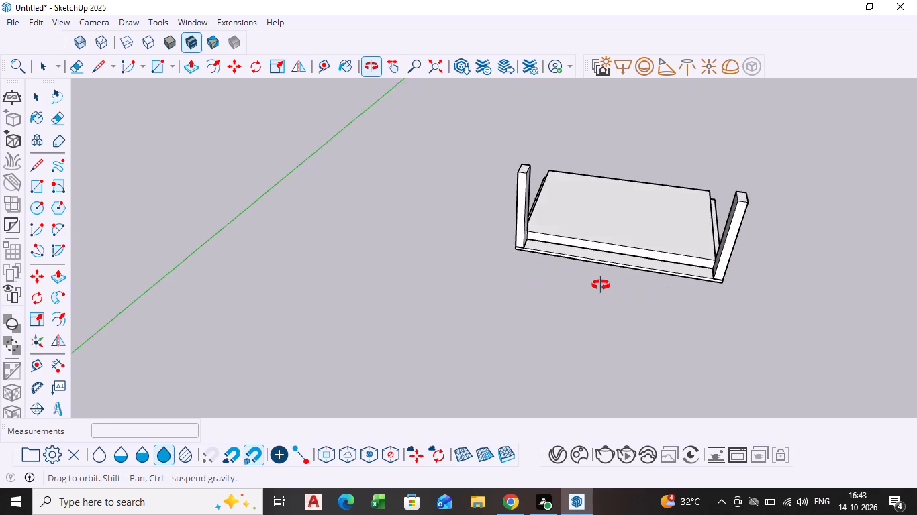
middle_click_drag(601, 285, 614, 243)
scroll(618, 242, "down", 2)
middle_click_drag(618, 242, 543, 296)
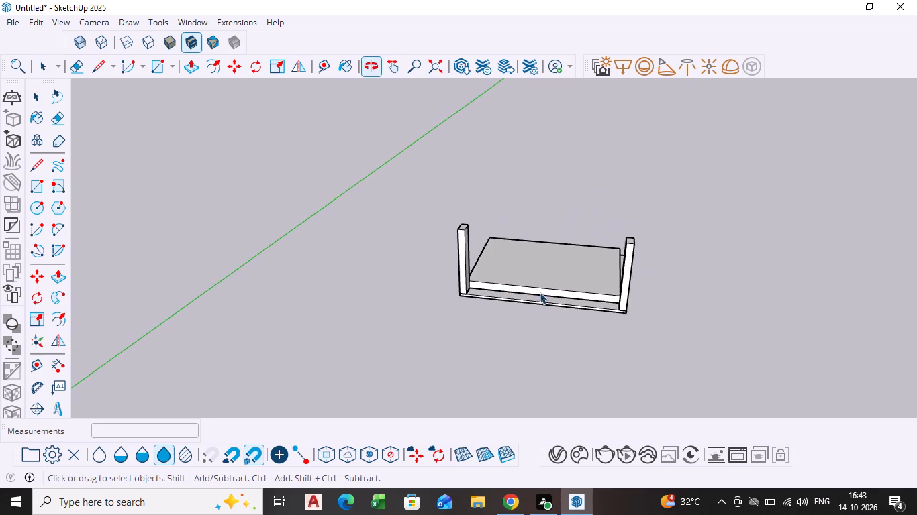
scroll(510, 251, "up", 3)
middle_click_drag(508, 249, 520, 221)
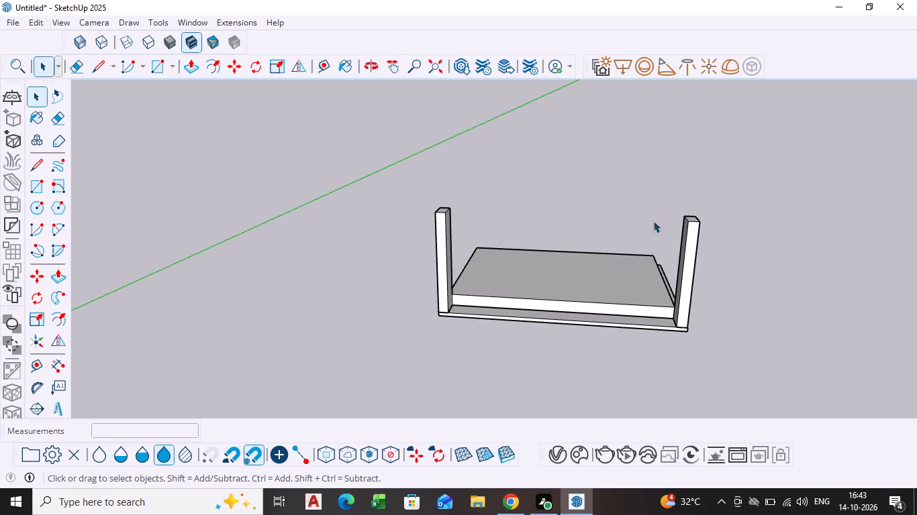
scroll(712, 207, "up", 4)
middle_click_drag(705, 223, 696, 272)
scroll(705, 228, "down", 1)
scroll(693, 270, "up", 2)
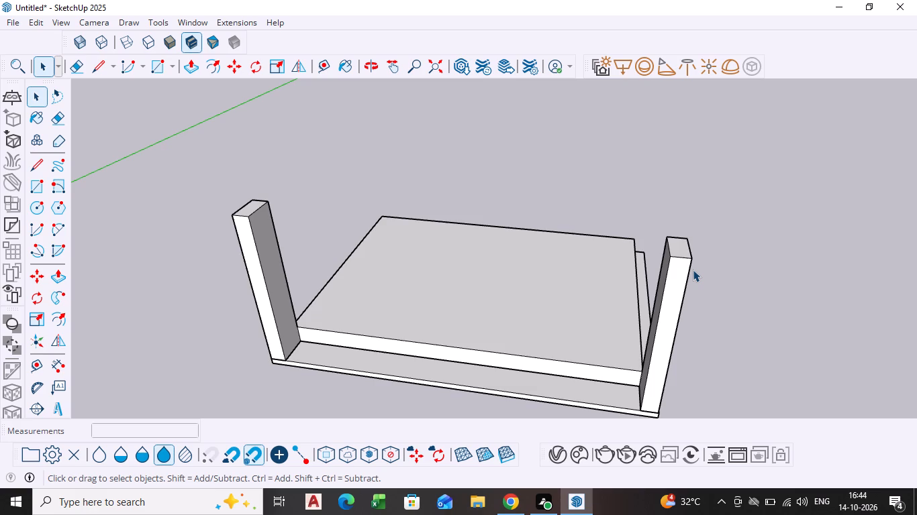
left_click(681, 251)
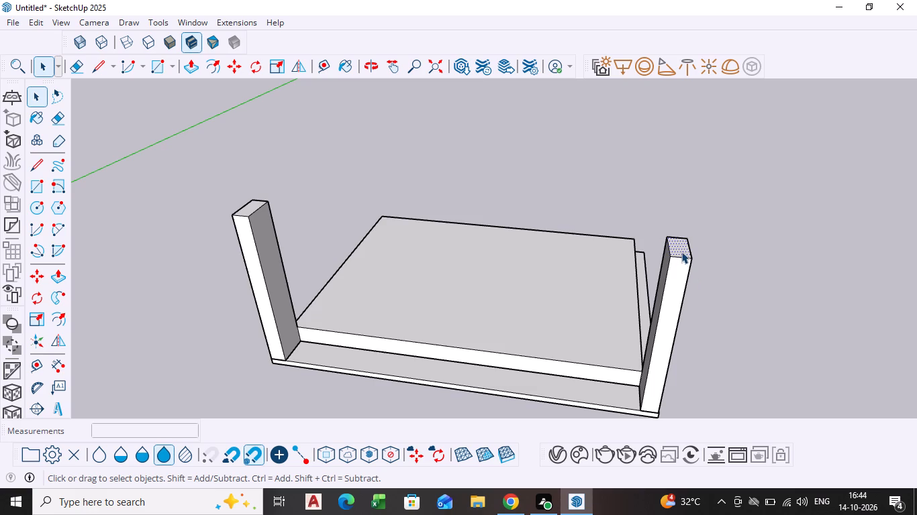
key("p")
left_click(681, 251)
type("1'")
key("Return")
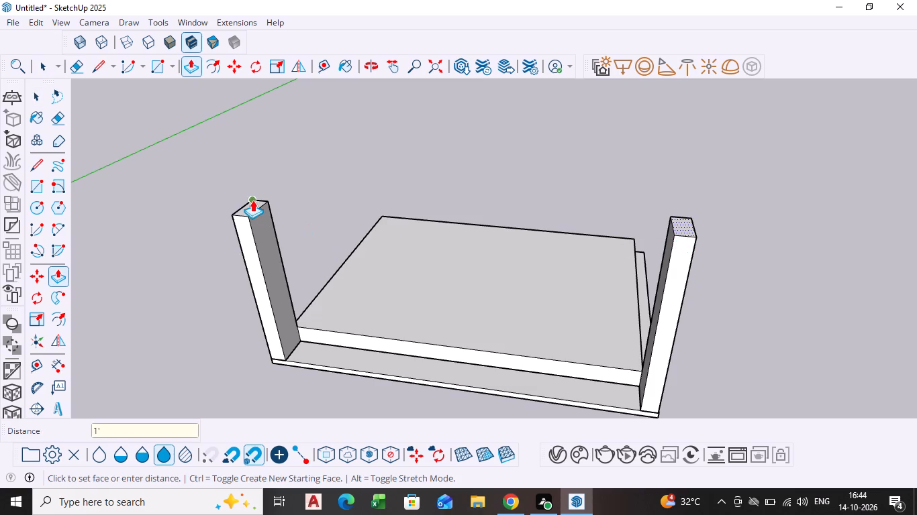
Repeat the 1' Push/Pull on the top face of the front-left post and clear the selection.
middle_click_drag(248, 203, 244, 233)
scroll(244, 226, "up", 5)
key("space")
left_click(245, 214)
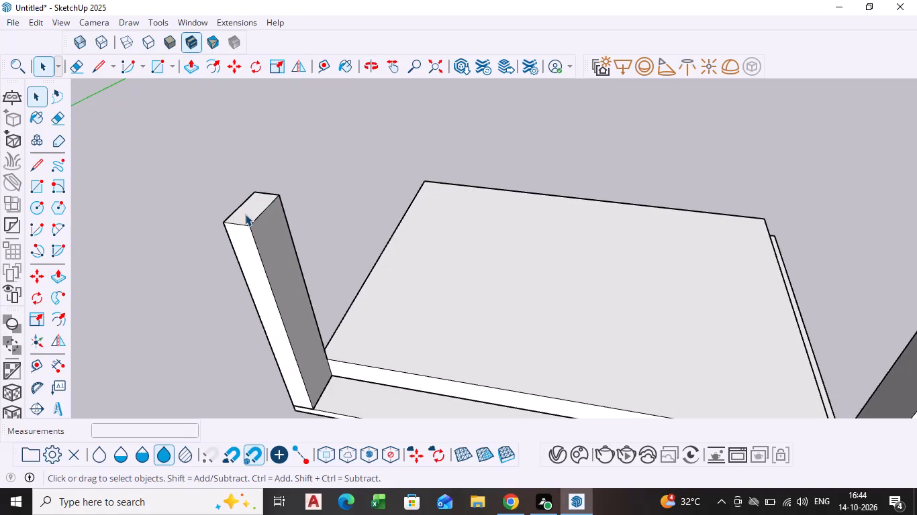
key("p")
double_click(245, 214)
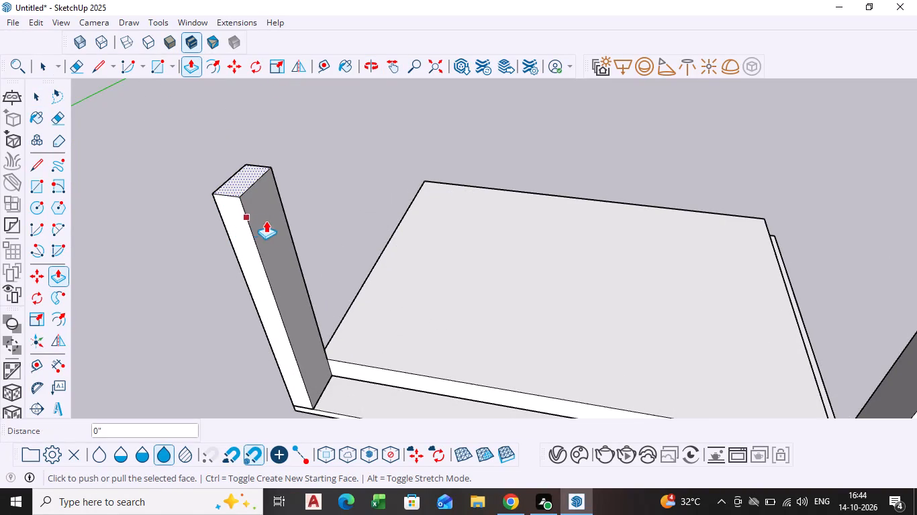
scroll(267, 221, "down", 5)
key("space")
left_click(737, 168)
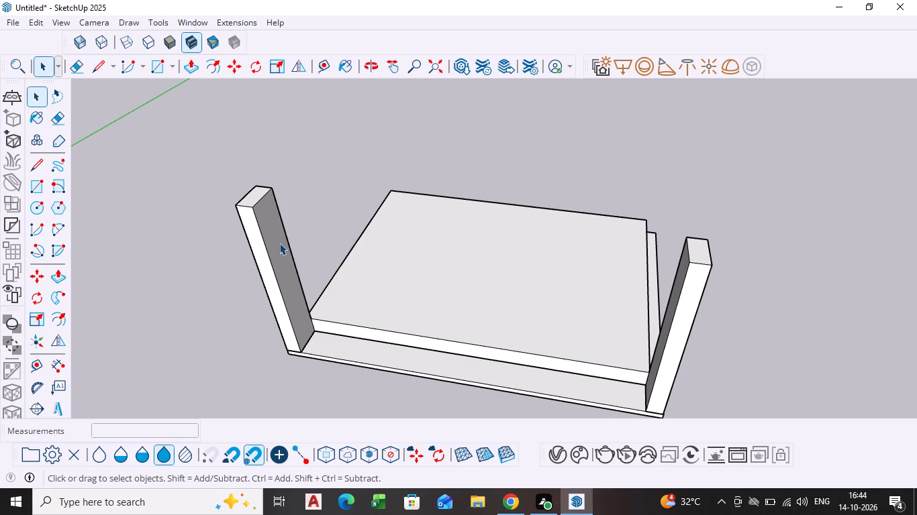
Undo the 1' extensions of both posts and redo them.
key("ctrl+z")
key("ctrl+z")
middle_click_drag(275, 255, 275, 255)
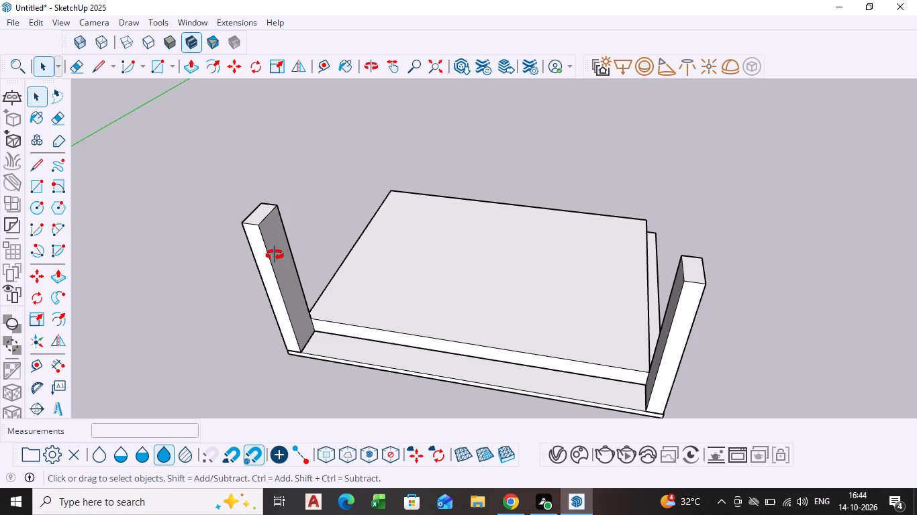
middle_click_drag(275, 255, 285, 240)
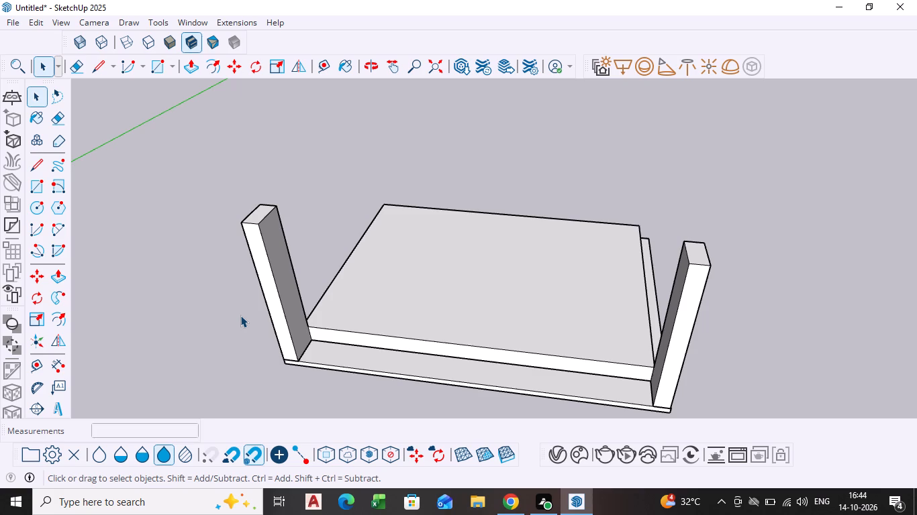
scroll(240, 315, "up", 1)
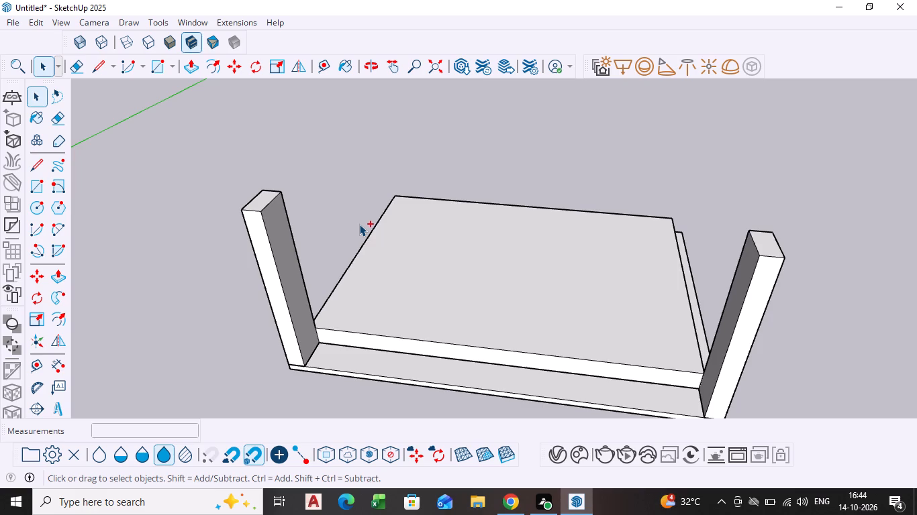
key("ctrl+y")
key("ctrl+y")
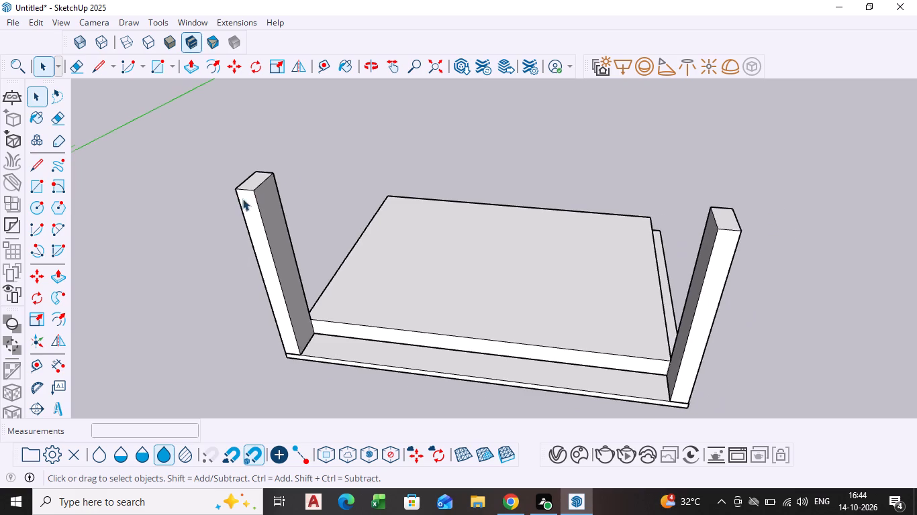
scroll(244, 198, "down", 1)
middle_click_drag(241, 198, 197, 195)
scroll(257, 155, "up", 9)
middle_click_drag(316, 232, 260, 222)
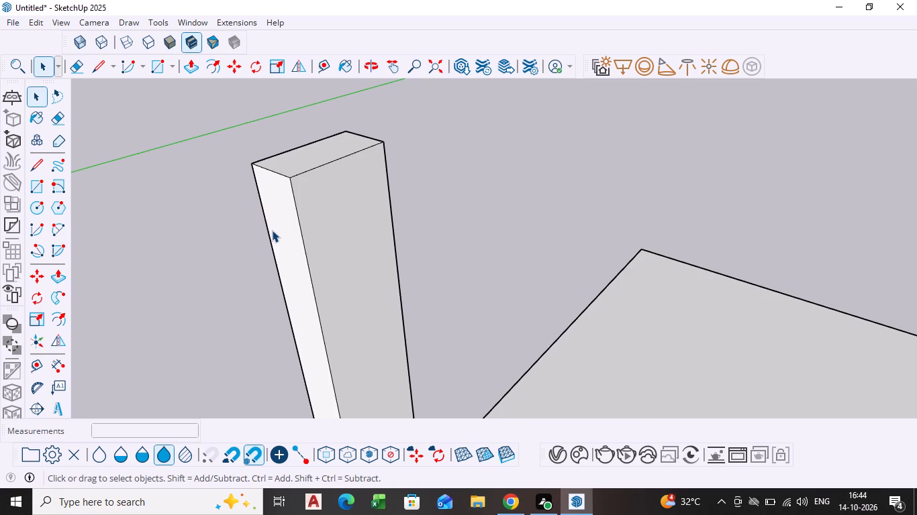
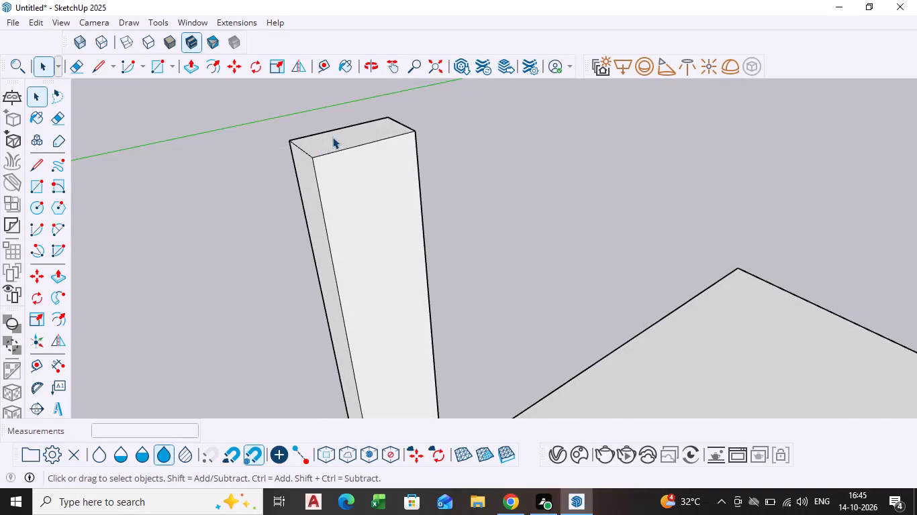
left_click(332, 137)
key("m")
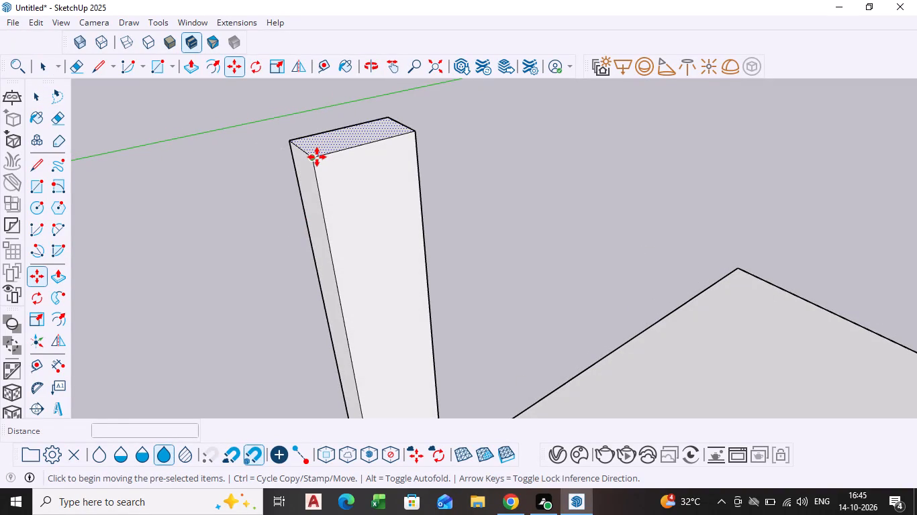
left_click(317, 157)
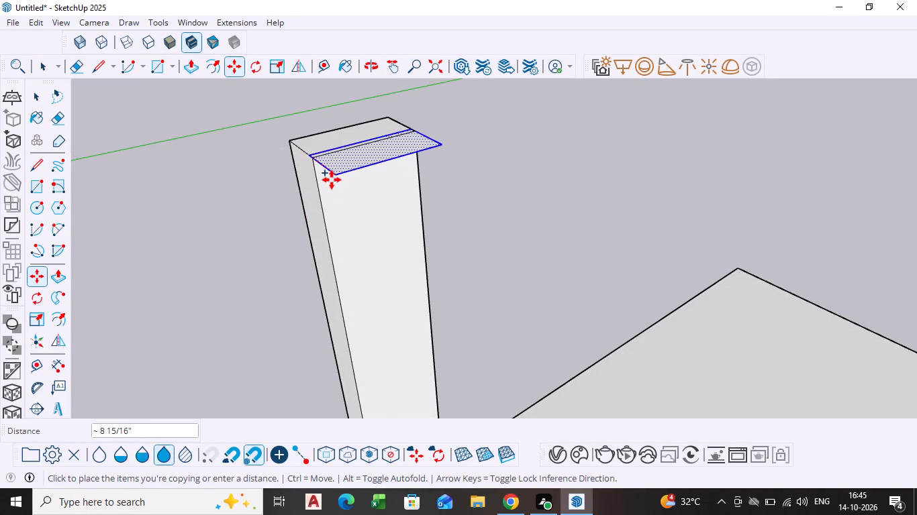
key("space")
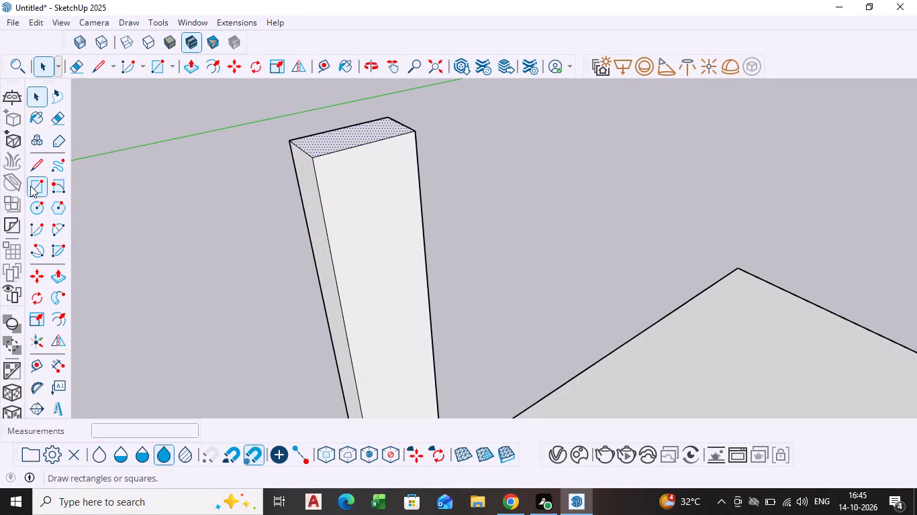
Draw a rectangle about 5 1/8" high and 1' 8 7/16" wide across the top of the front-left post's inner face.
left_click(30, 186)
scroll(536, 226, "up", 3)
middle_click(522, 228)
scroll(521, 228, "down", 5)
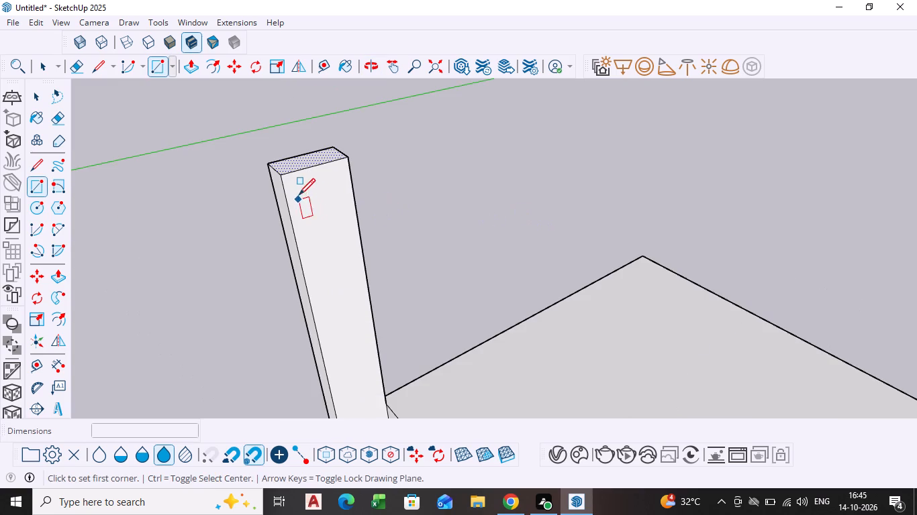
left_click(281, 177)
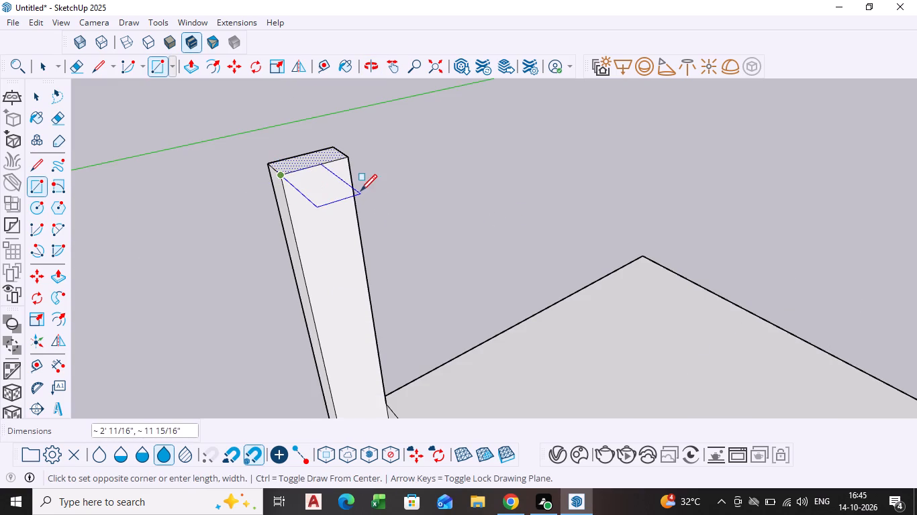
scroll(355, 174, "up", 5)
scroll(273, 174, "down", 3)
middle_click_drag(272, 174, 273, 172, "shift")
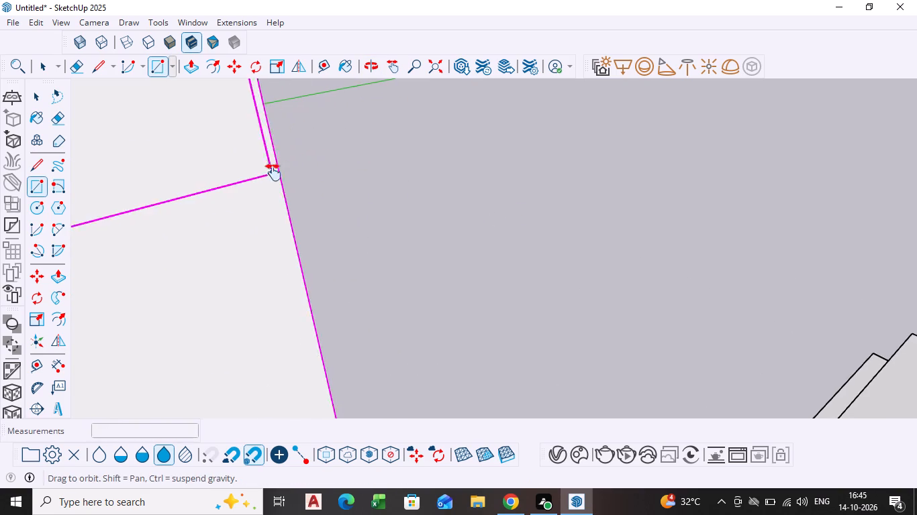
middle_click_drag(273, 172, 512, 217, "shift")
scroll(501, 197, "down", 9)
middle_click_drag(493, 196, 525, 212, "shift")
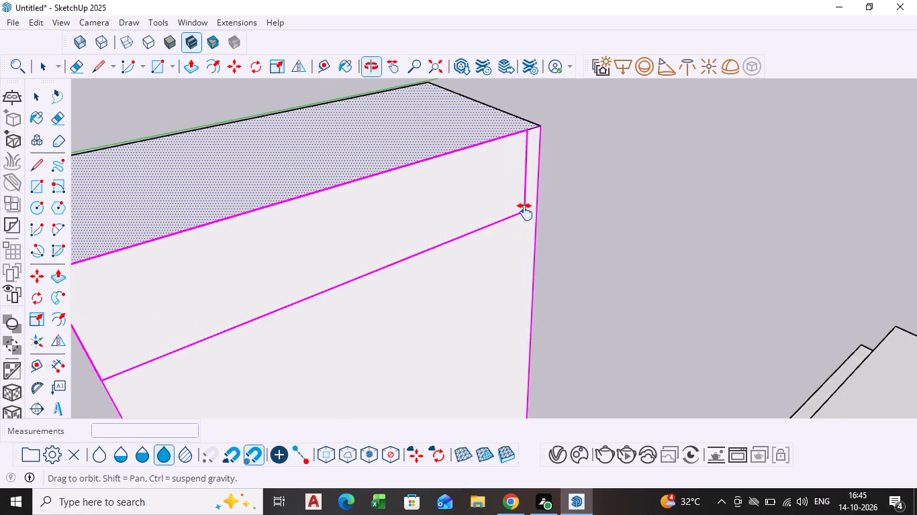
middle_click_drag(525, 212, 526, 212, "shift")
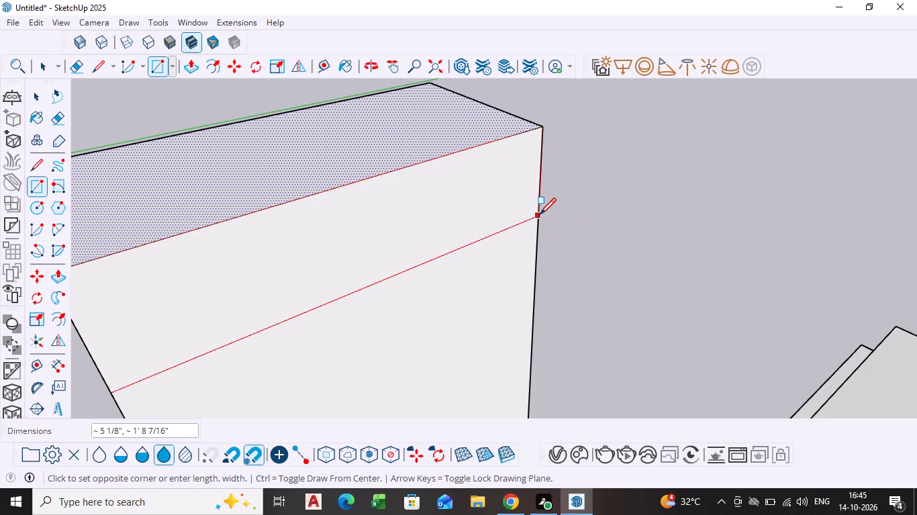
left_click(540, 216)
Push/Pull the top strip of the front-left post about 19' 3 1/4" to the front-right post, forming a connecting beam.
key("space")
scroll(473, 245, "down", 5)
left_click(374, 245)
middle_click_drag(407, 282, 450, 280)
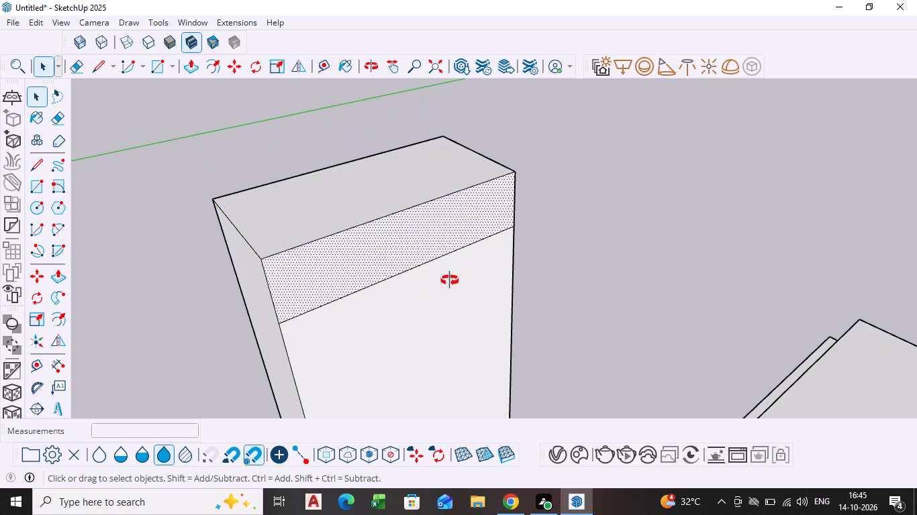
middle_click_drag(450, 280, 529, 225)
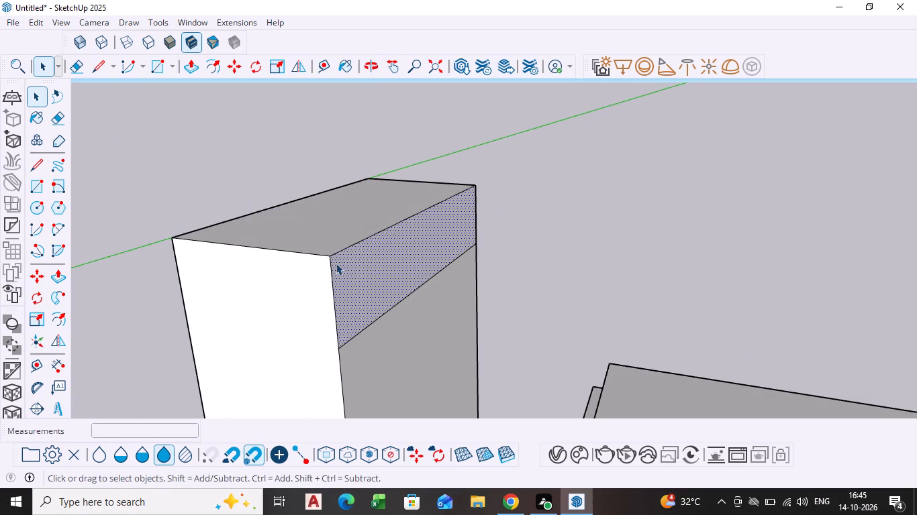
key("p")
left_click(359, 255)
scroll(576, 270, "down", 10)
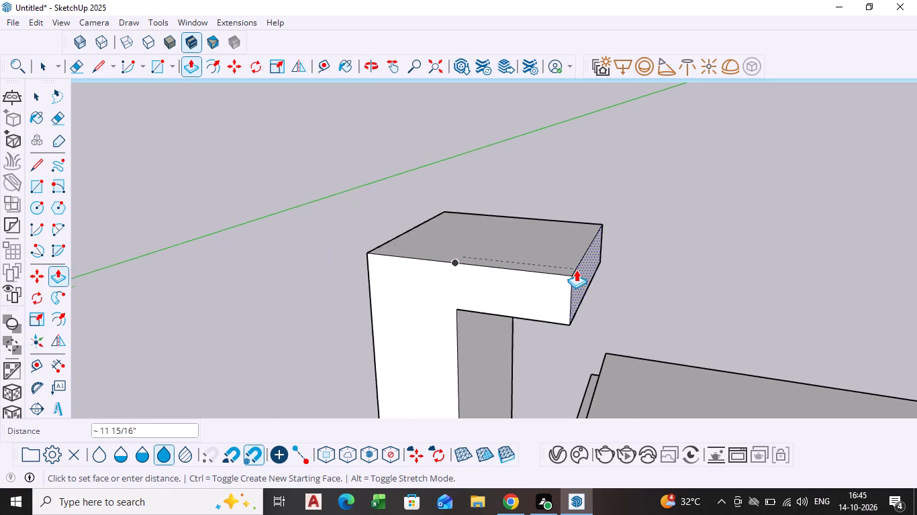
scroll(576, 270, "down", 13)
middle_click_drag(608, 286, 345, 168)
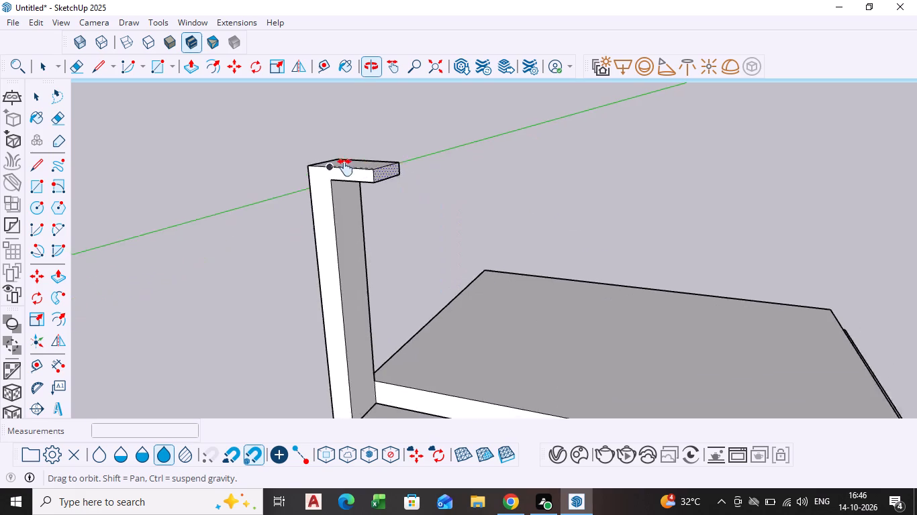
middle_click_drag(345, 168, 339, 168)
scroll(659, 235, "down", 9)
middle_click_drag(746, 265, 555, 229, "shift")
scroll(569, 215, "up", 5)
scroll(499, 185, "up", 5)
middle_click_drag(497, 183, 529, 192)
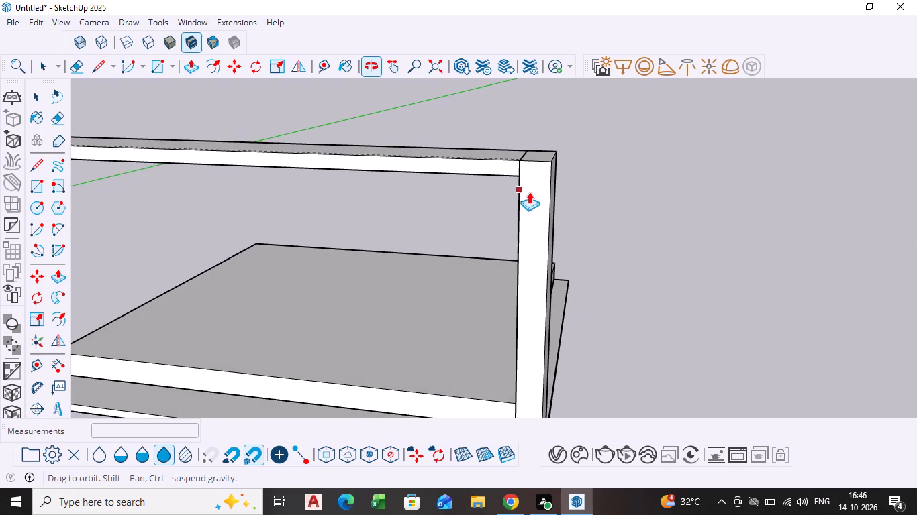
left_click(518, 183)
Push/Pull the top face of the connecting beam slightly upward above the front-right post.
scroll(364, 223, "down", 4)
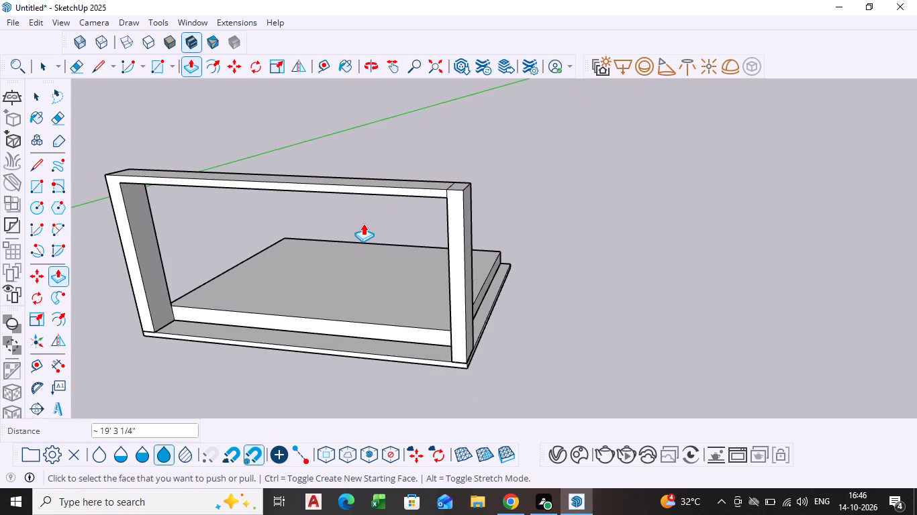
middle_click_drag(361, 227, 445, 229, "shift")
middle_click_drag(257, 176, 246, 245)
scroll(256, 178, "down", 1)
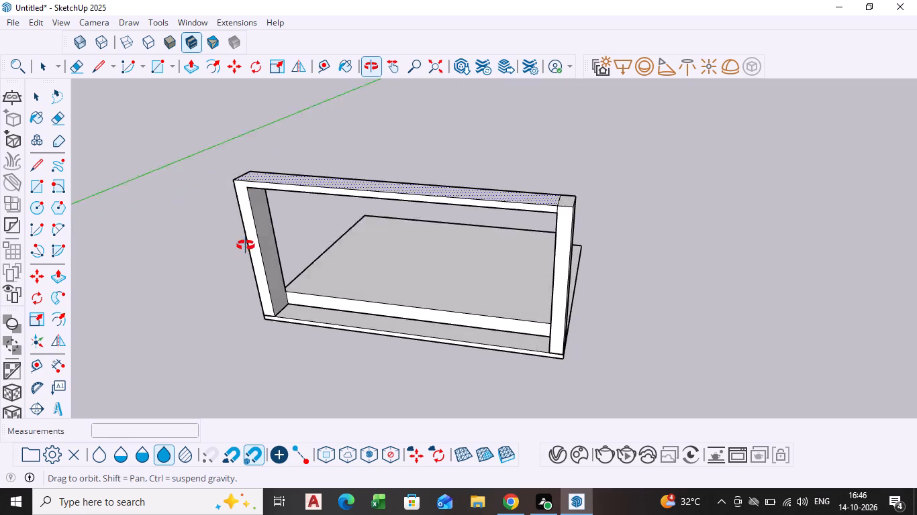
middle_click_drag(246, 245, 246, 247)
left_click(308, 182)
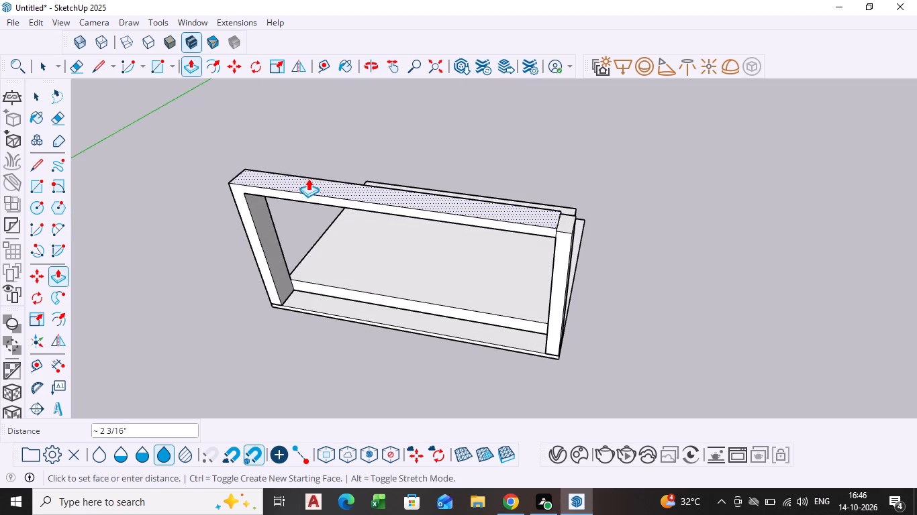
left_click(308, 178)
key("space")
Push/Pull the beam's raised end face across the front-right post's top, flush with the post's outer face.
scroll(491, 260, "down", 1)
middle_click_drag(491, 260, 454, 172)
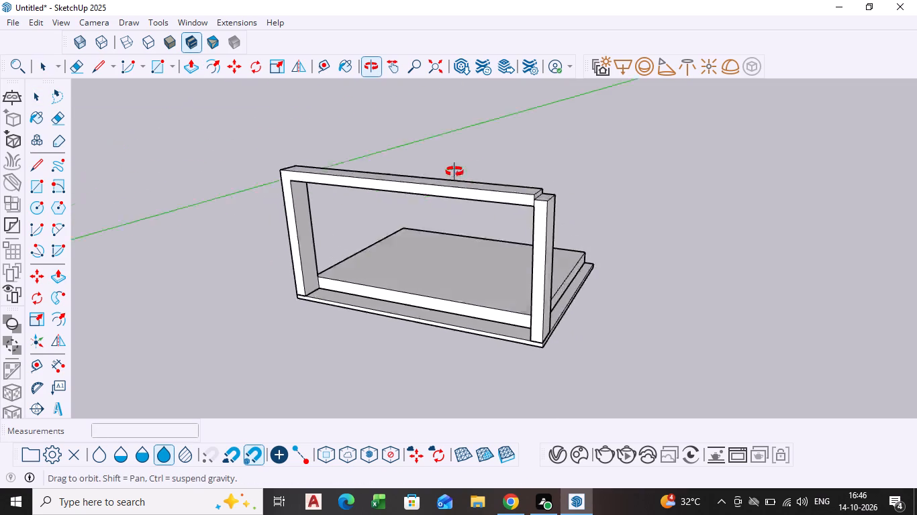
middle_click_drag(454, 172, 490, 180)
scroll(536, 178, "up", 5)
middle_click_drag(541, 188, 509, 244)
scroll(525, 247, "up", 5)
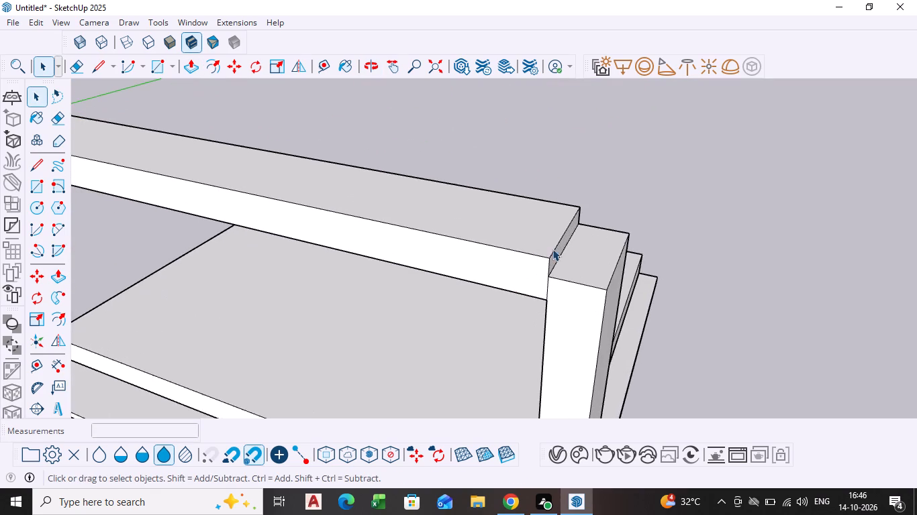
scroll(555, 251, "up", 2)
left_click(558, 256)
scroll(558, 256, "up", 5)
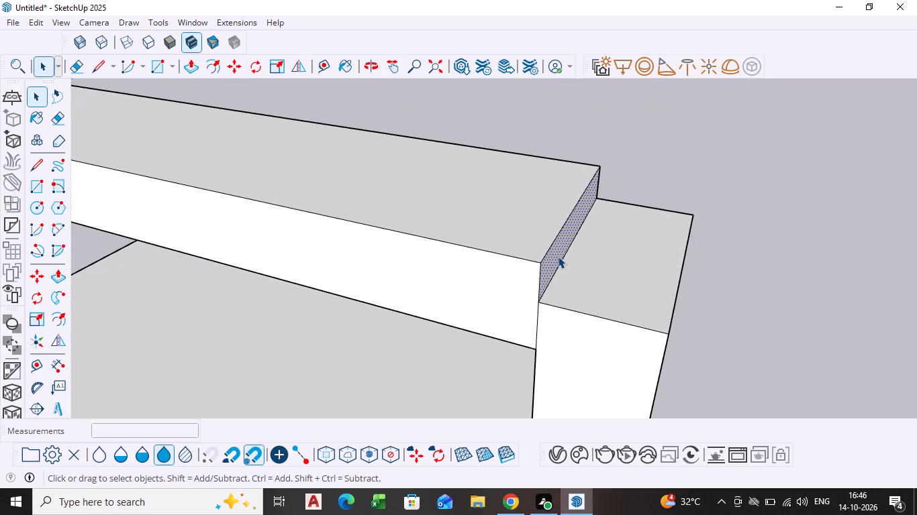
key("p")
left_click(558, 256)
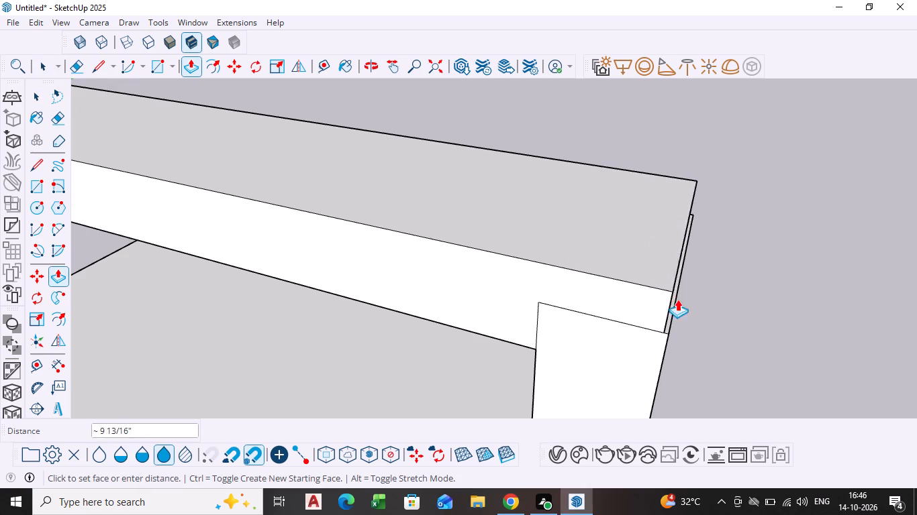
middle_click_drag(682, 302, 602, 223)
middle_click_drag(615, 253, 559, 209)
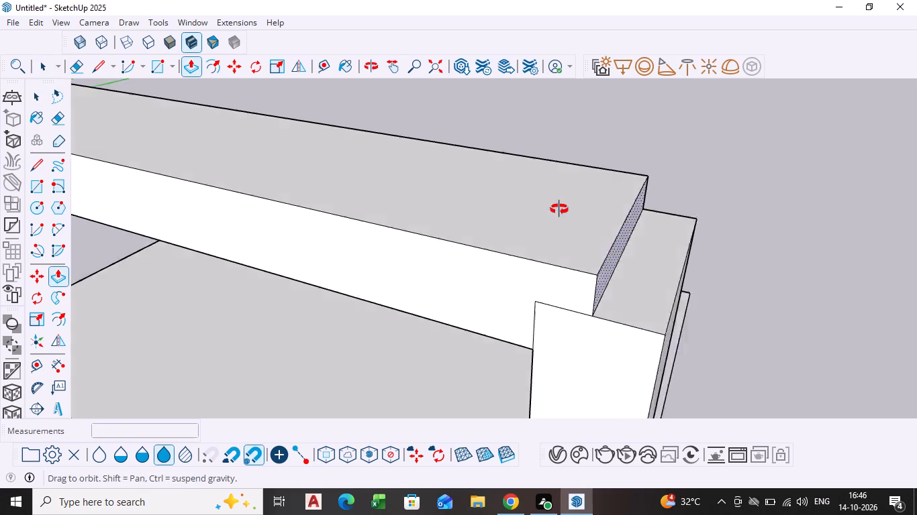
middle_click_drag(559, 209, 470, 137)
left_click(540, 266)
key("space")
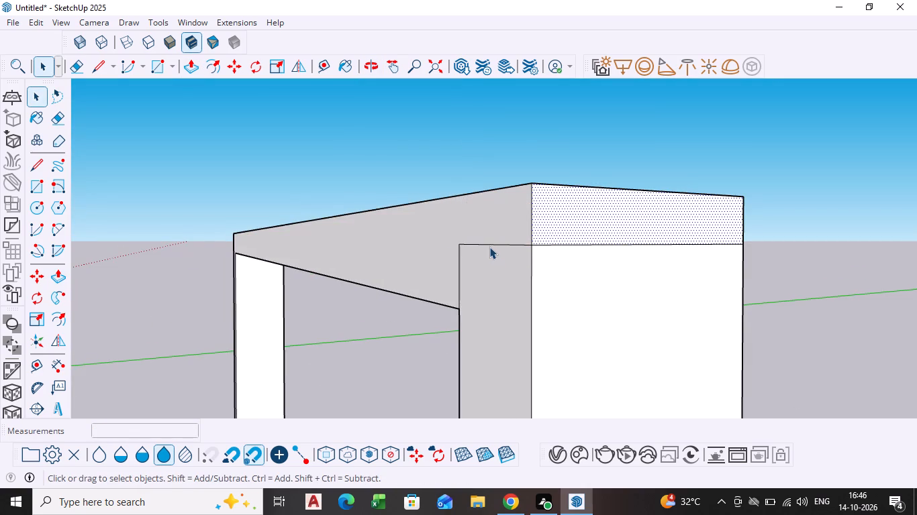
Delete the leftover seam edges between beam and front-right post on the front face and on the post's outer face.
left_click(489, 245)
key("Delete")
left_click(458, 281)
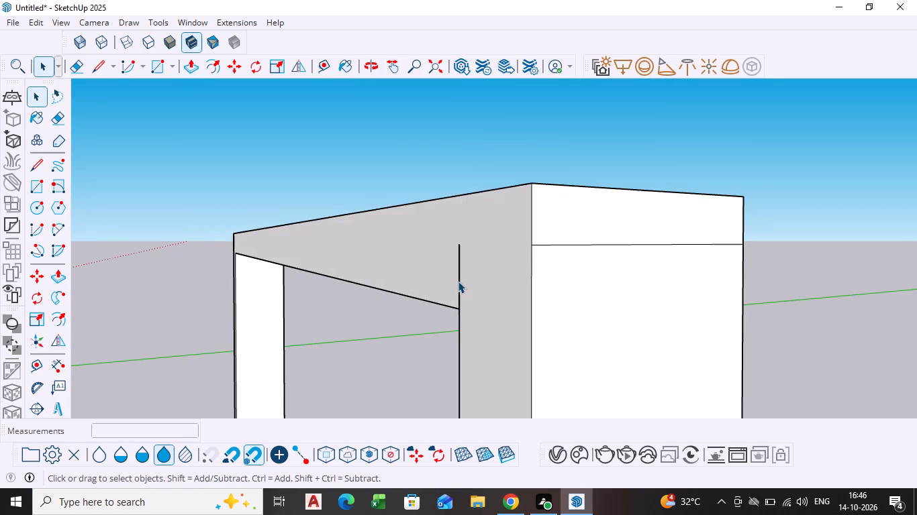
key("Delete")
scroll(398, 316, "down", 4)
middle_click_drag(401, 318, 429, 319)
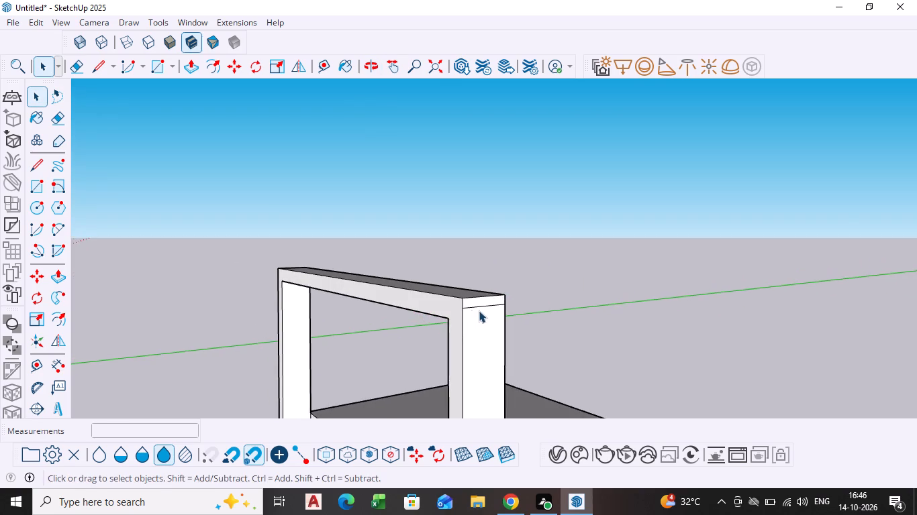
scroll(480, 310, "up", 3)
left_click(482, 305)
key("Delete")
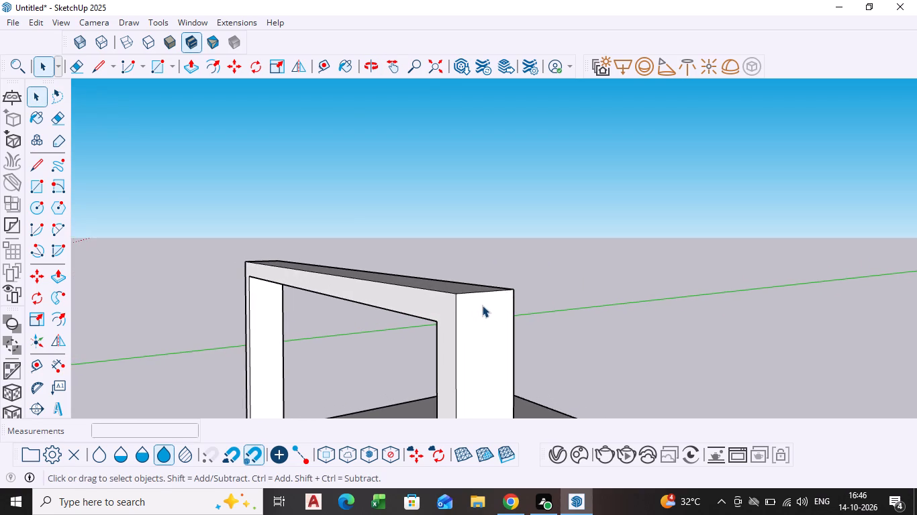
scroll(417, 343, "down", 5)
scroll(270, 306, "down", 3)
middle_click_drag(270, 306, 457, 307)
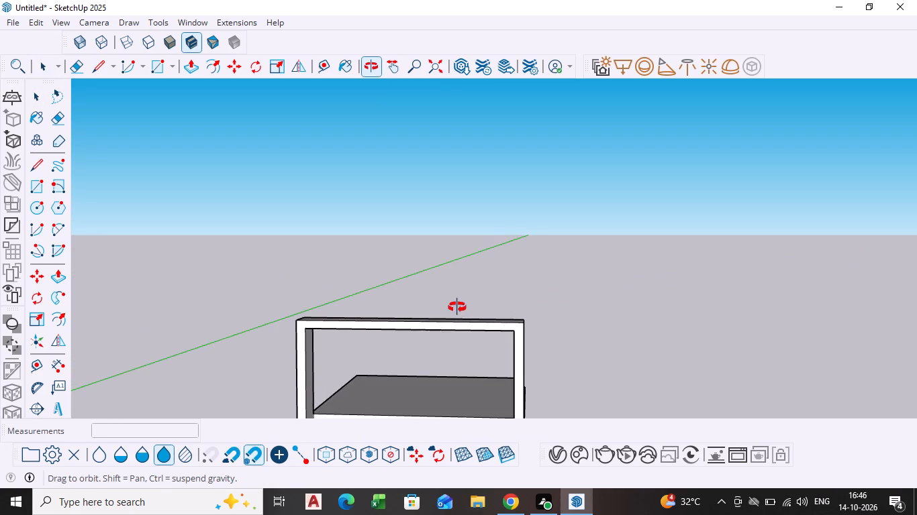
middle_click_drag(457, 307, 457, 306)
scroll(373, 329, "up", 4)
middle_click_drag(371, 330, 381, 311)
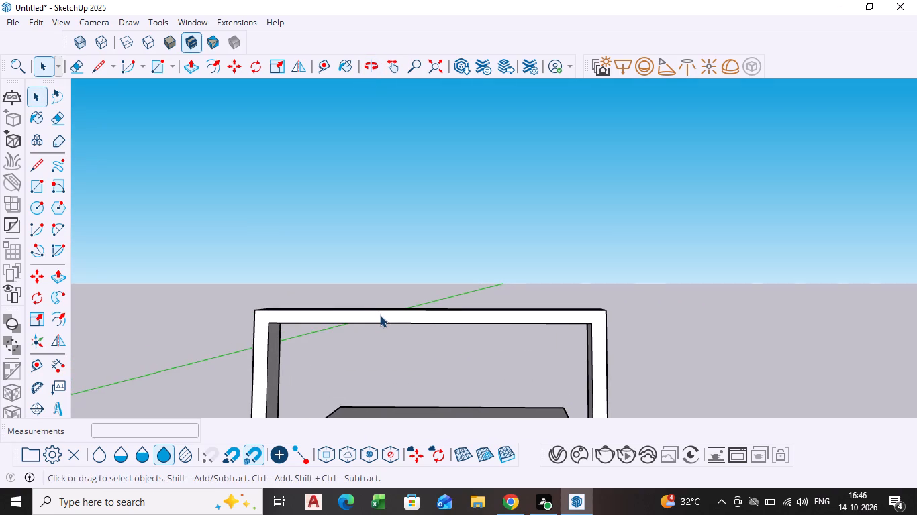
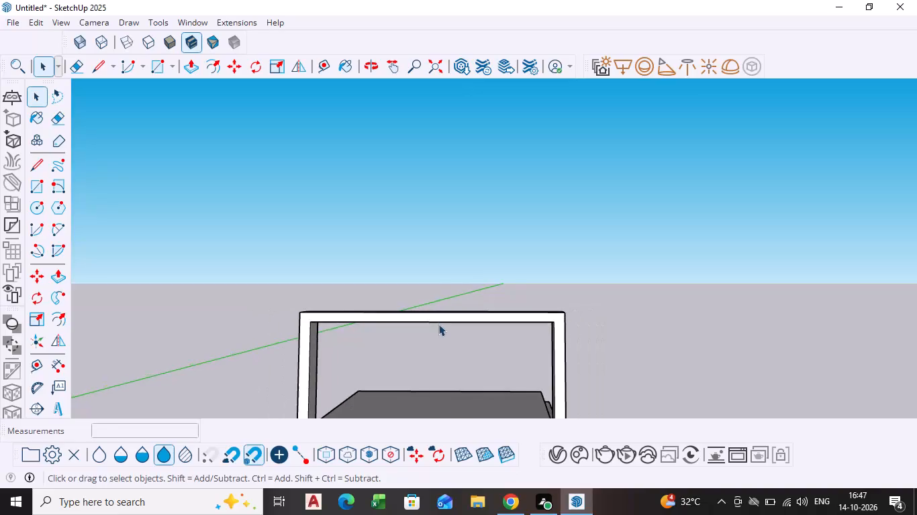
Select the connected upper block and front post-and-beam frame geometry and make it a group.
scroll(438, 341, "down", 2)
middle_click_drag(438, 344, 422, 314, "shift")
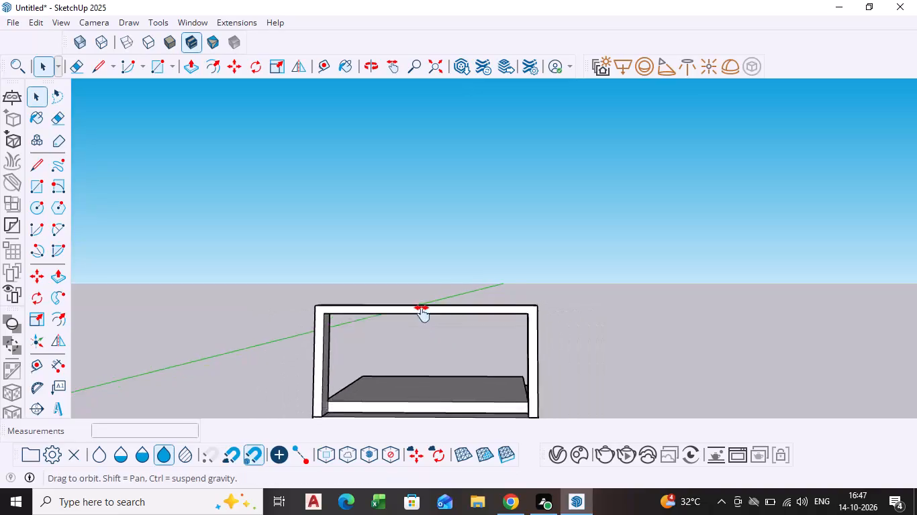
middle_click_drag(422, 314, 413, 290, "shift")
scroll(401, 317, "down", 1)
middle_click_drag(401, 317, 383, 361)
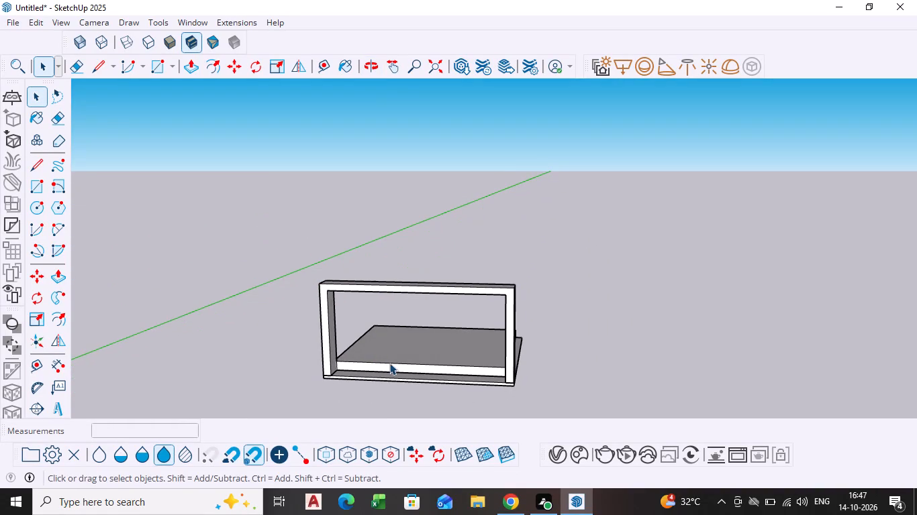
middle_click_drag(425, 368, 373, 406)
scroll(425, 368, "down", 1)
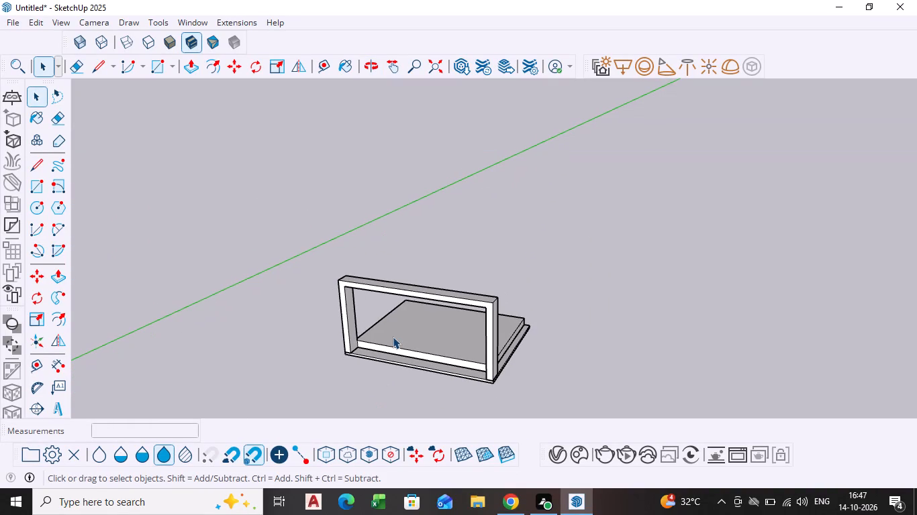
middle_click_drag(397, 333, 421, 320)
scroll(410, 336, "up", 3)
double_click(410, 338)
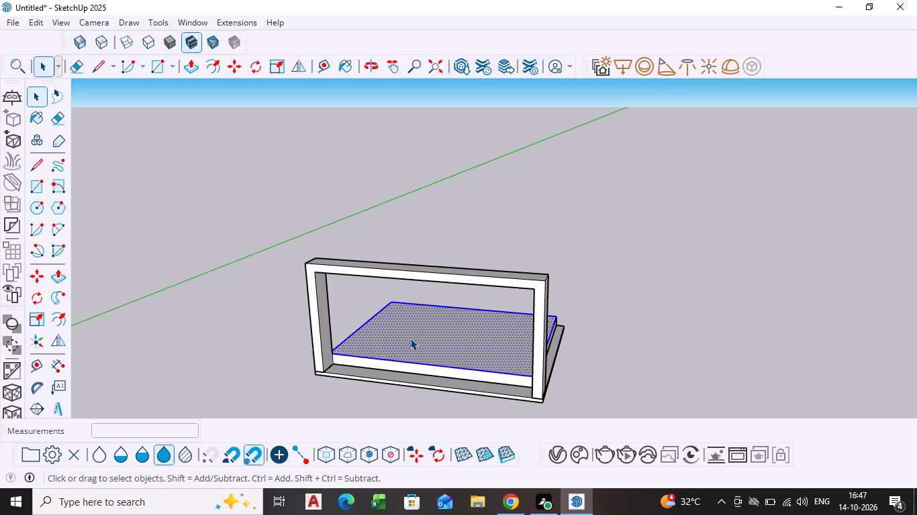
triple_click(473, 359)
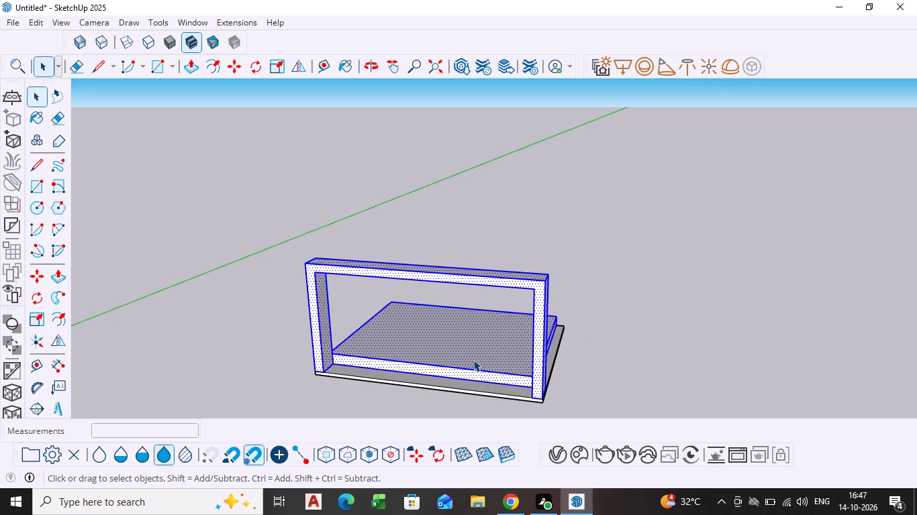
right_click(473, 359)
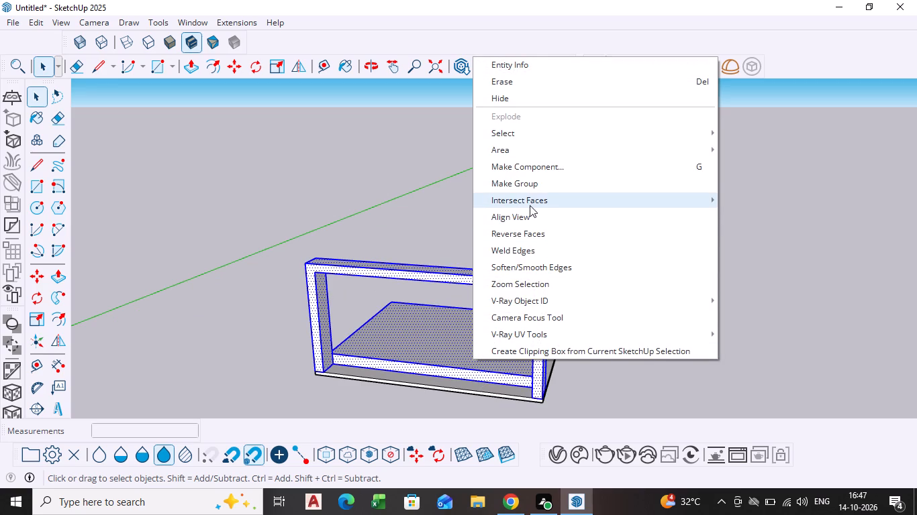
left_click(534, 188)
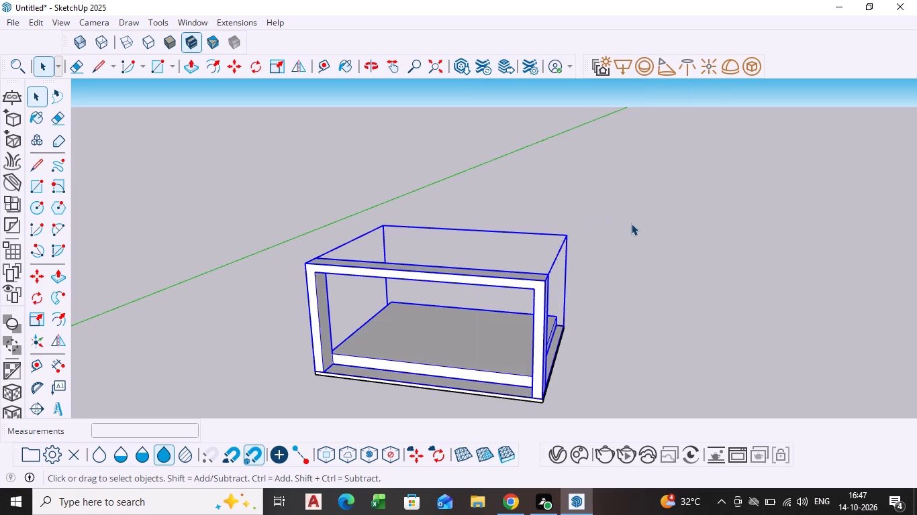
left_click(637, 224)
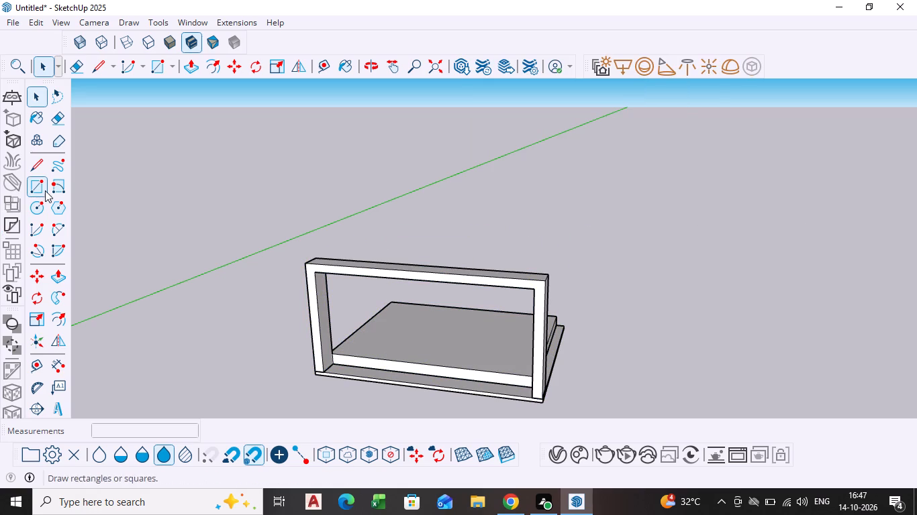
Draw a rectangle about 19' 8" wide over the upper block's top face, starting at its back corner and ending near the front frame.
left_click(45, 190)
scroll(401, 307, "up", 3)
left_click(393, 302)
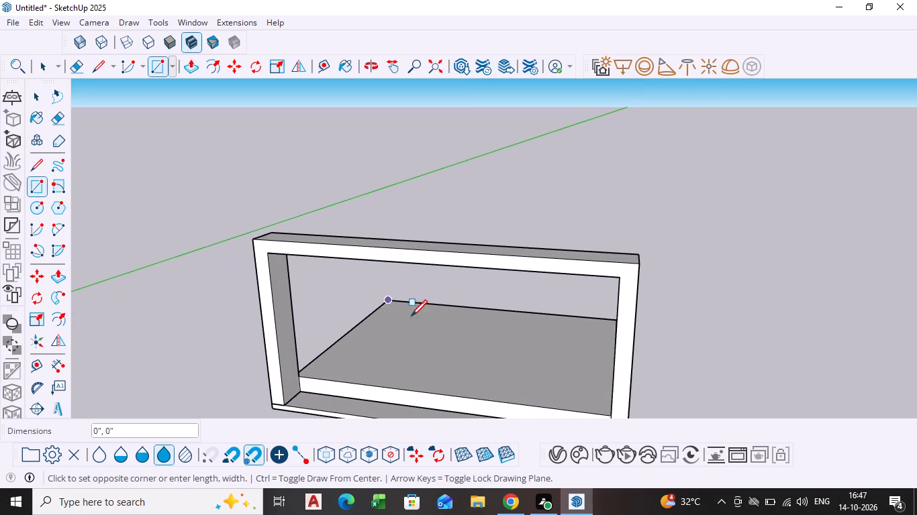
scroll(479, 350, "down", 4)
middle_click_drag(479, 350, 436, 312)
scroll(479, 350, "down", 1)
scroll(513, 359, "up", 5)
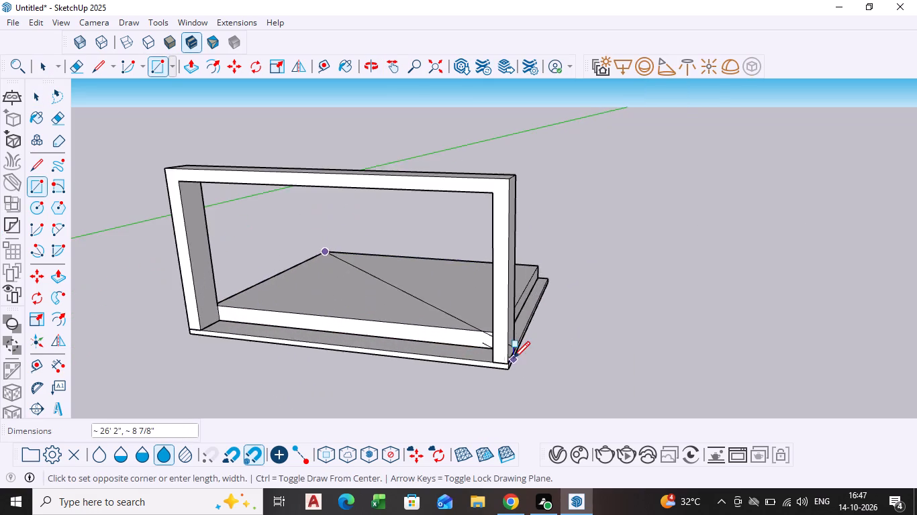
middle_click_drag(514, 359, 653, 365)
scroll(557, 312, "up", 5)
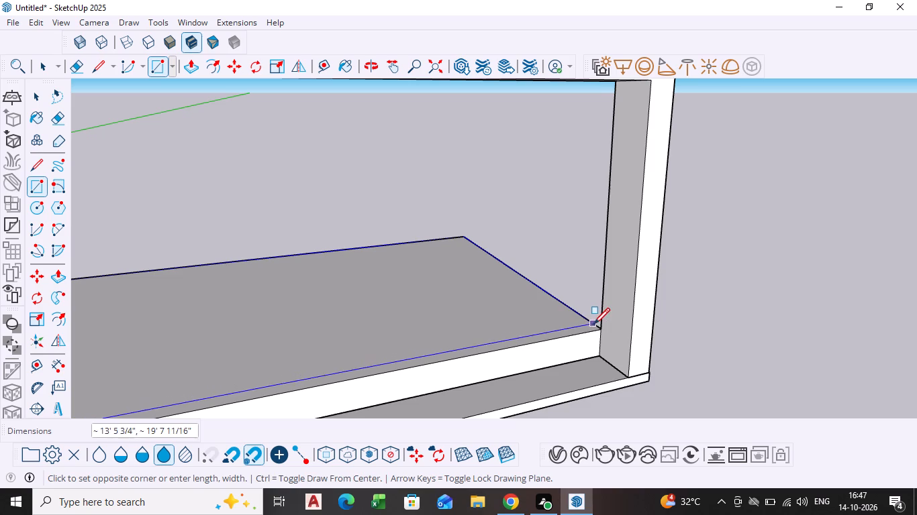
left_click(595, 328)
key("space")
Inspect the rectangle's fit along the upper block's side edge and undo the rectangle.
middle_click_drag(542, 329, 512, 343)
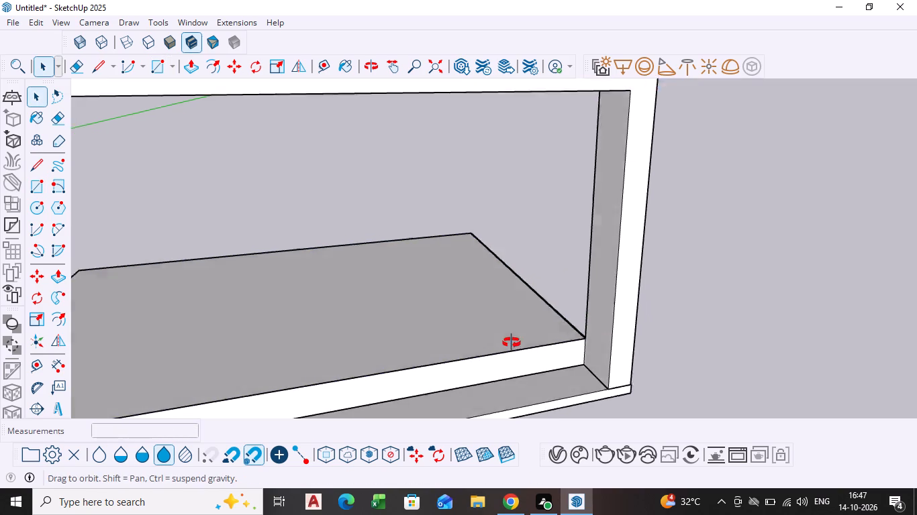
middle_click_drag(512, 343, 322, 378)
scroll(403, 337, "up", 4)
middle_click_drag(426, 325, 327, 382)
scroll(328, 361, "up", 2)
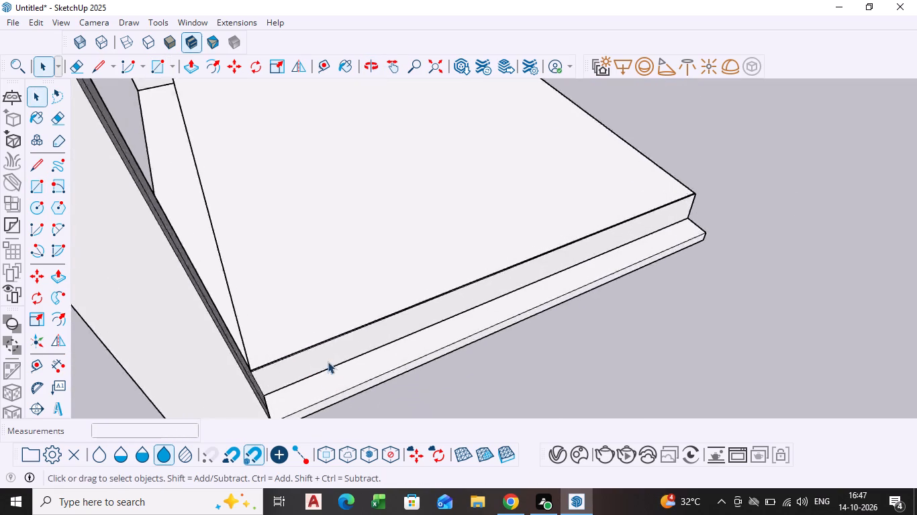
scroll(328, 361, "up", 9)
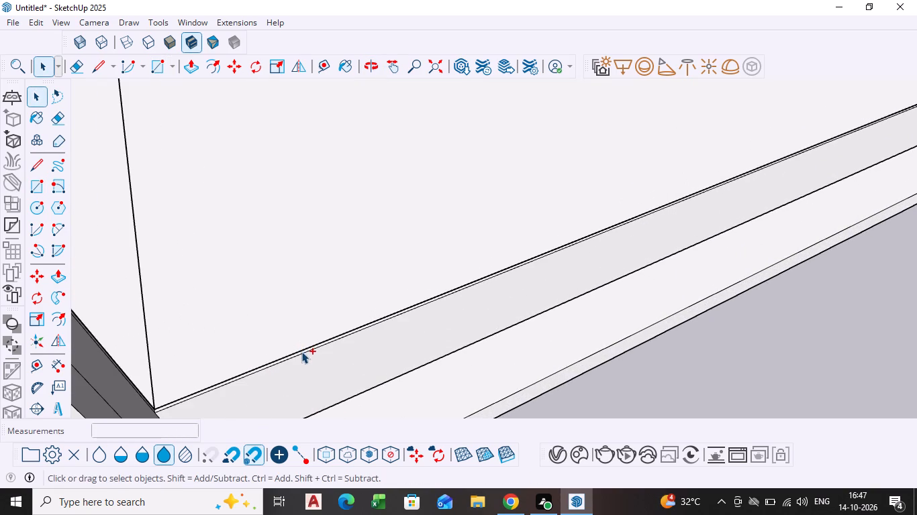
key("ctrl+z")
Inside the group, delete the leftover edge running along the front-left post's rear face, and leave group editing.
scroll(318, 337, "down", 4)
scroll(379, 306, "down", 4)
middle_click_drag(379, 306, 269, 430, "shift")
scroll(264, 312, "down", 5)
middle_click_drag(291, 273, 260, 344)
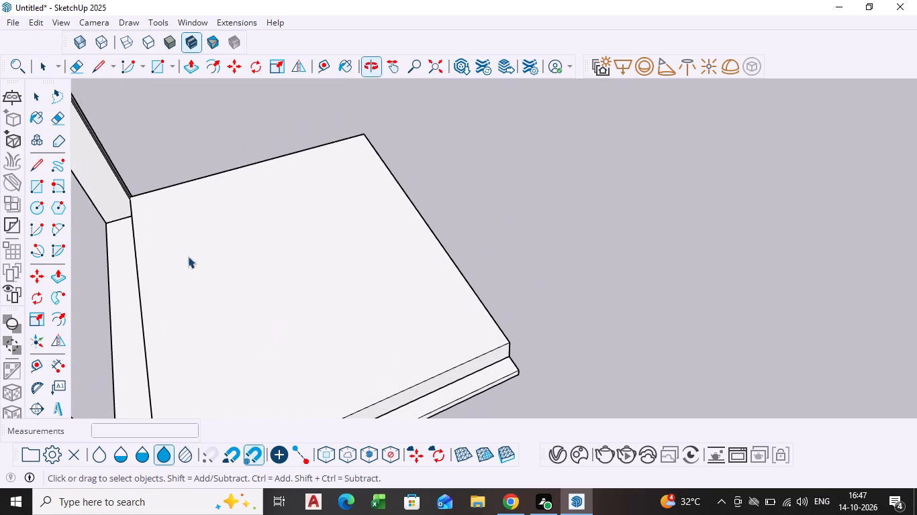
left_click(165, 68)
scroll(134, 183, "up", 5)
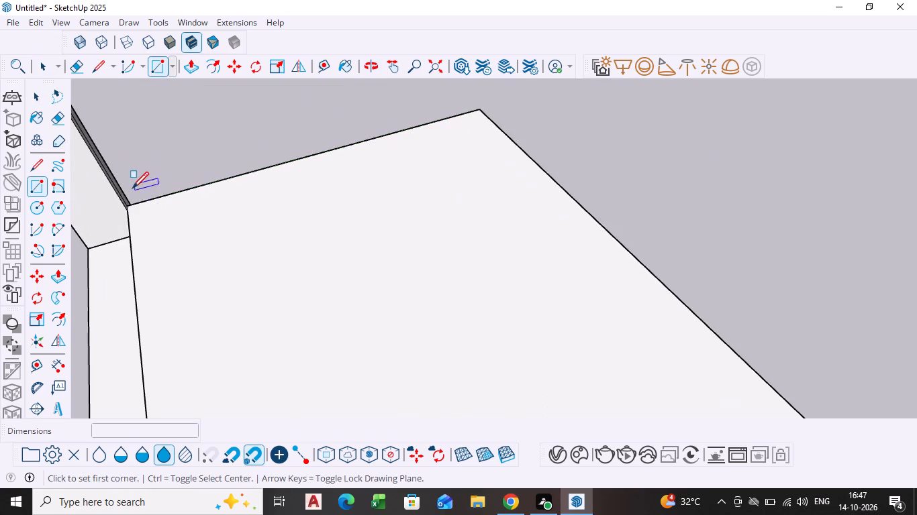
middle_click_drag(119, 221, 95, 284)
scroll(117, 219, "up", 3)
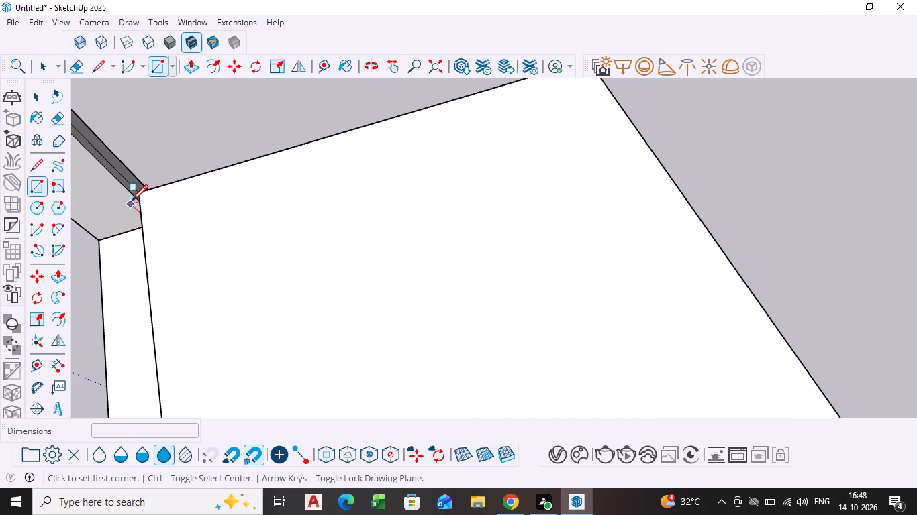
key("space")
left_click(137, 191)
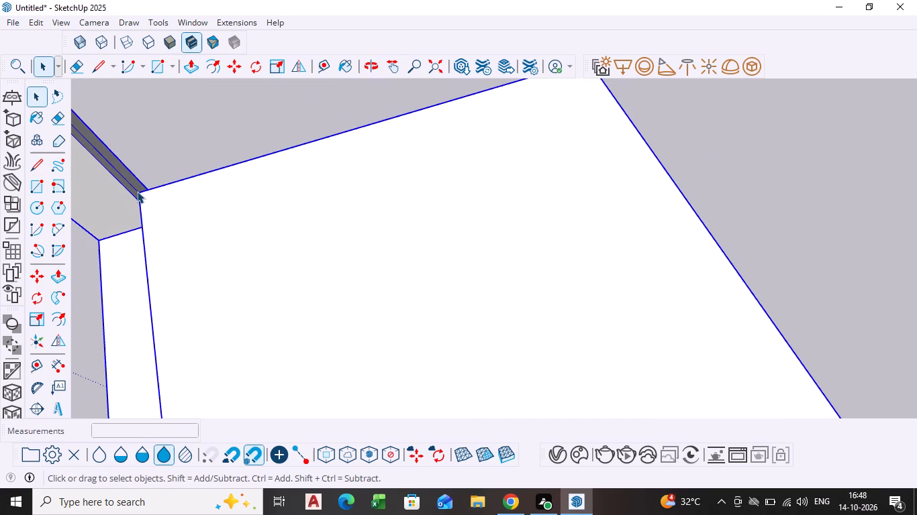
triple_click(137, 190)
left_click(132, 186)
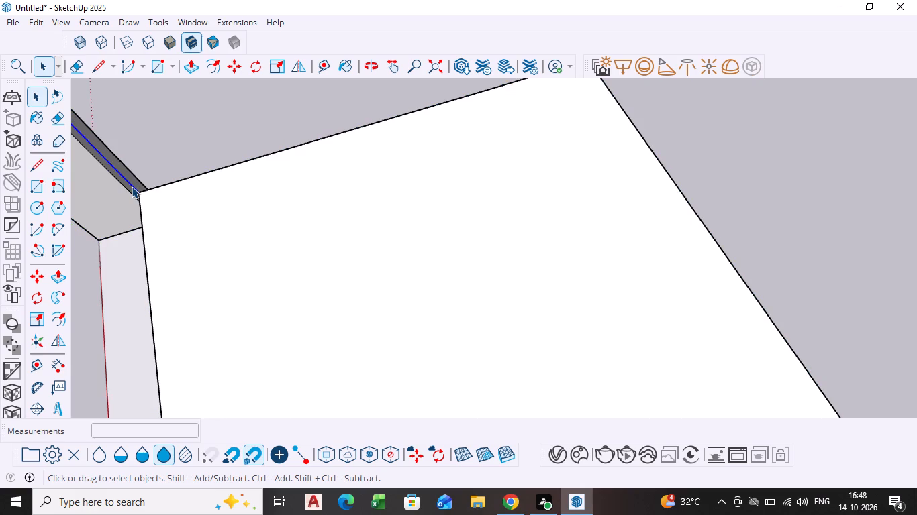
key("Delete")
scroll(128, 194, "down", 9)
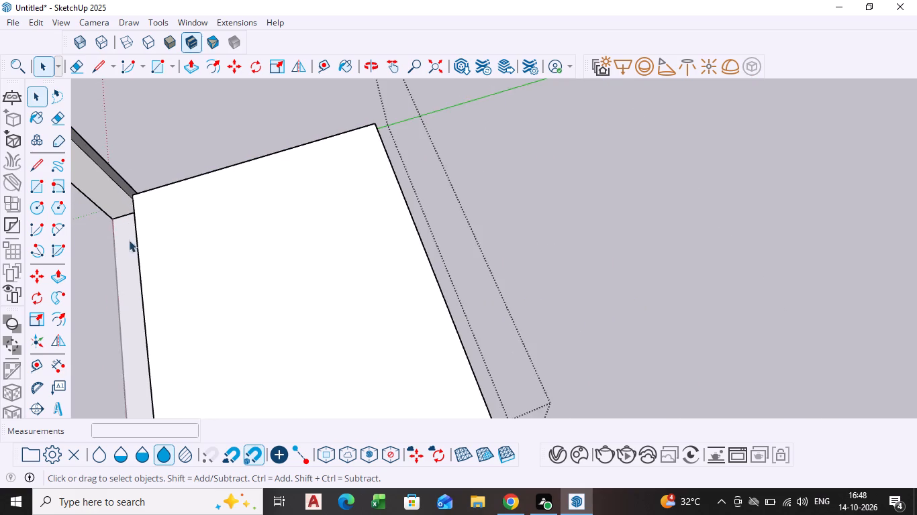
scroll(130, 242, "down", 4)
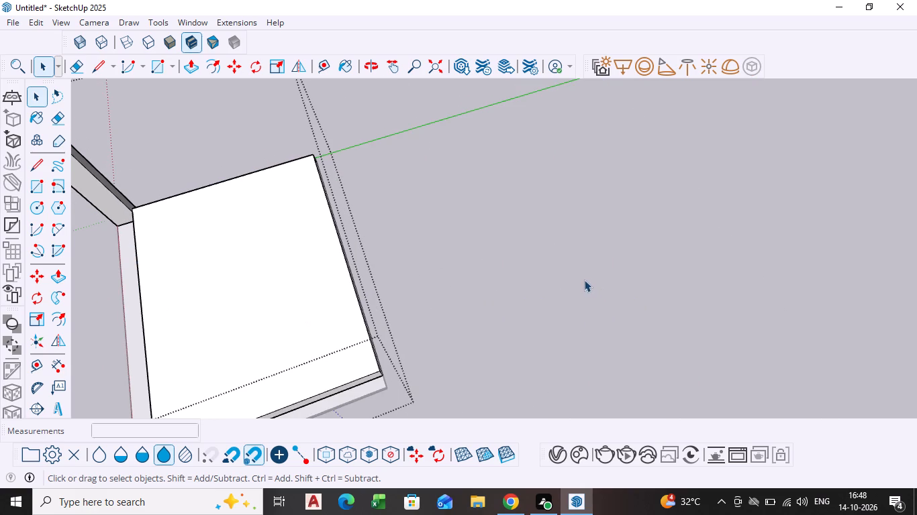
left_click(538, 278)
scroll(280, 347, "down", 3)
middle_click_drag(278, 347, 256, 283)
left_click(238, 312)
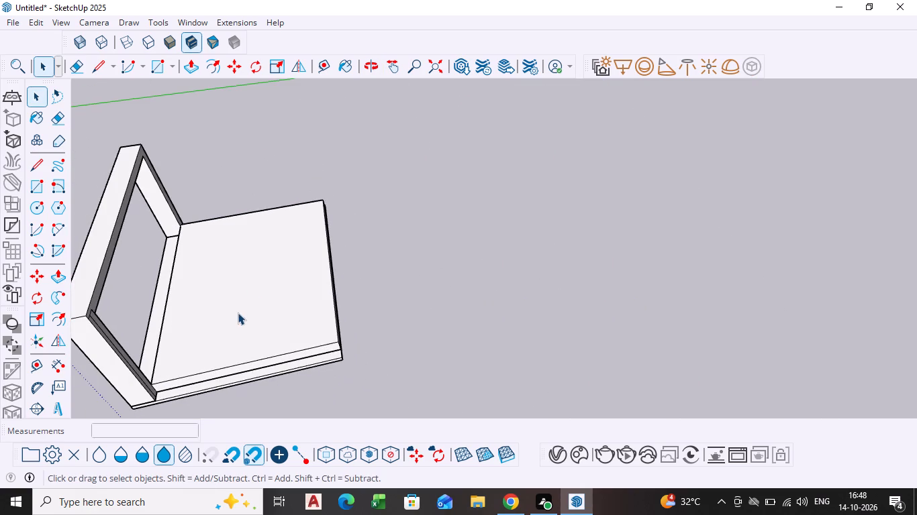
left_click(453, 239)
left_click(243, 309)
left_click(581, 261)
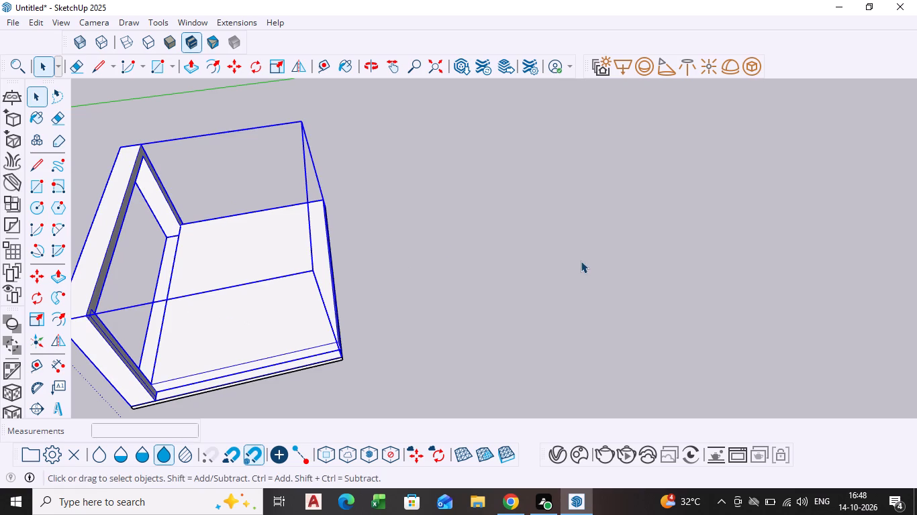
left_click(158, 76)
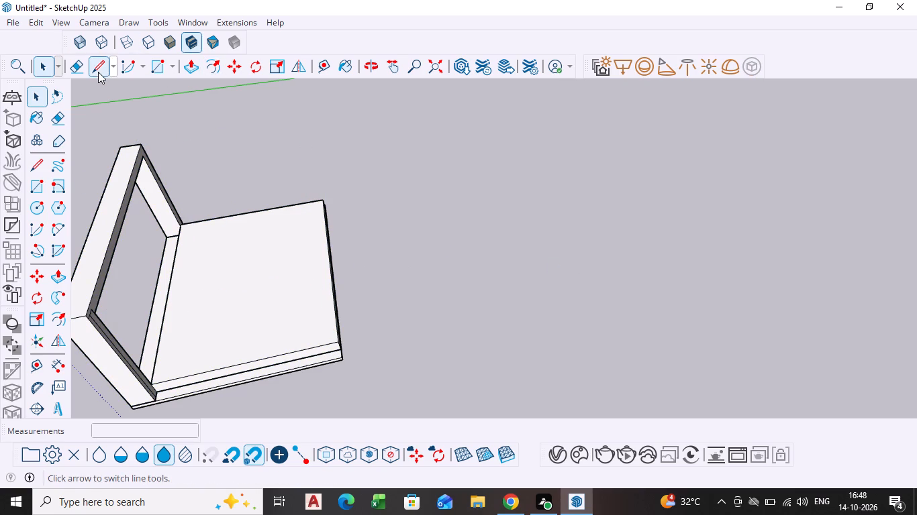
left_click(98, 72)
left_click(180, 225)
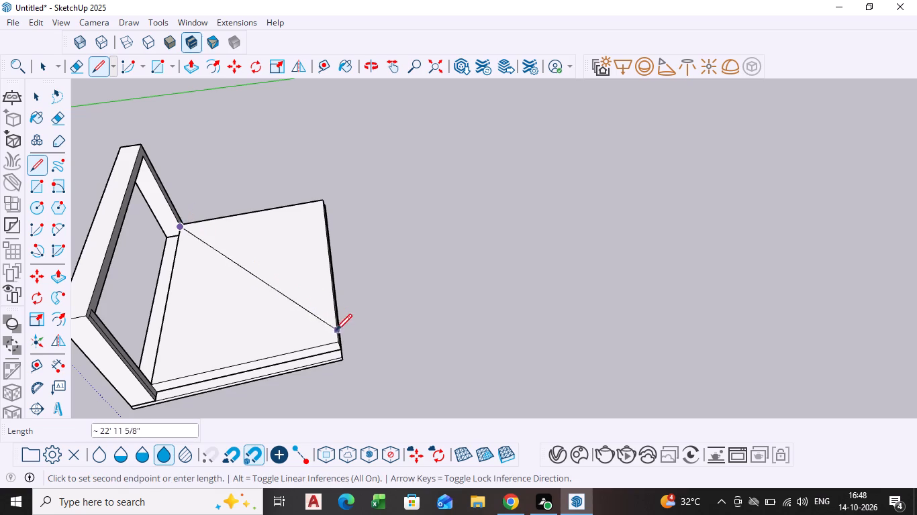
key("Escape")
Draw a rectangle of about 19' 7 11/16" by 14' 2 3/8" over the upper block's top, from the front-left post to the opposite rear corner.
left_click(31, 189)
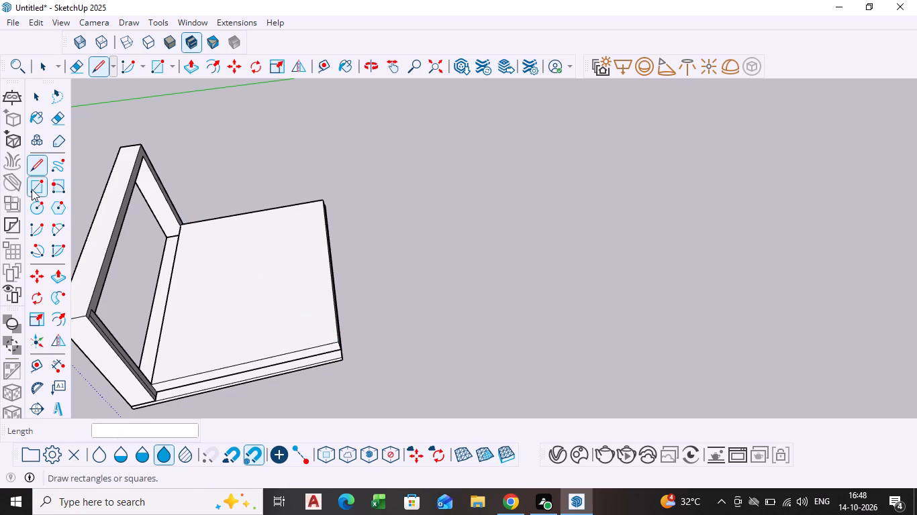
scroll(185, 223, "up", 5)
middle_click_drag(184, 223, 183, 227)
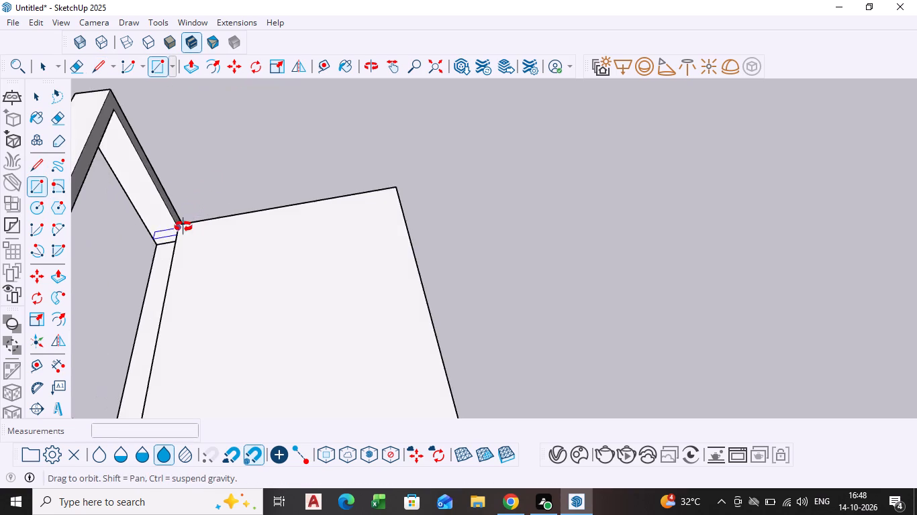
scroll(183, 242, "down", 1)
middle_click_drag(183, 227, 177, 272)
scroll(177, 211, "up", 10)
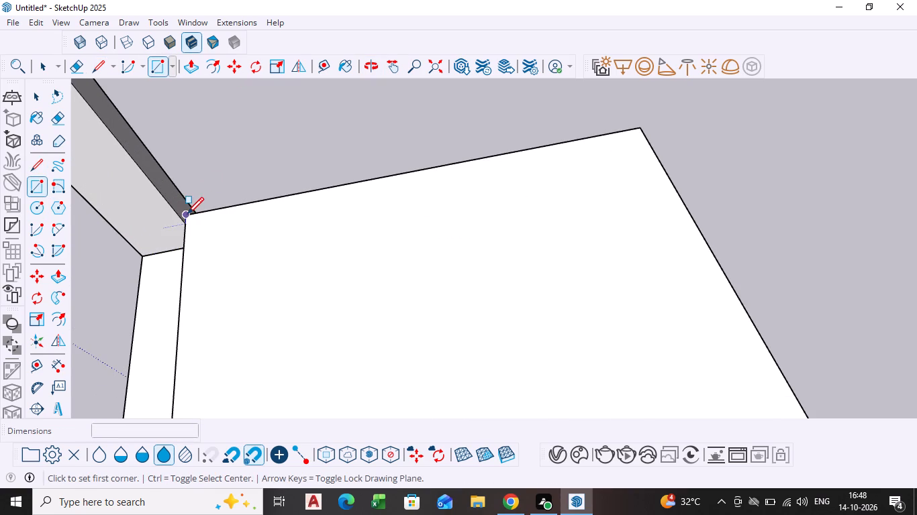
left_click(187, 215)
scroll(349, 323, "down", 14)
middle_click_drag(355, 329, 250, 111)
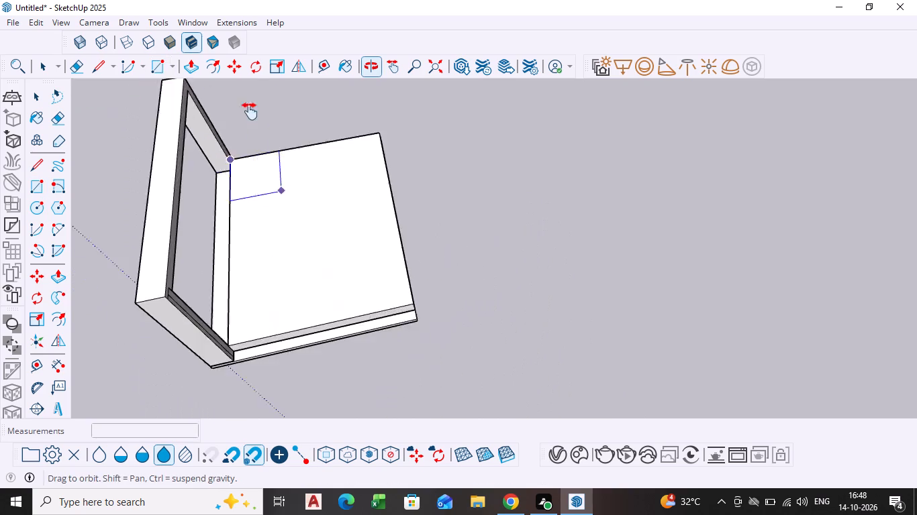
middle_click_drag(250, 111, 250, 113)
scroll(375, 212, "up", 3)
left_click(377, 215)
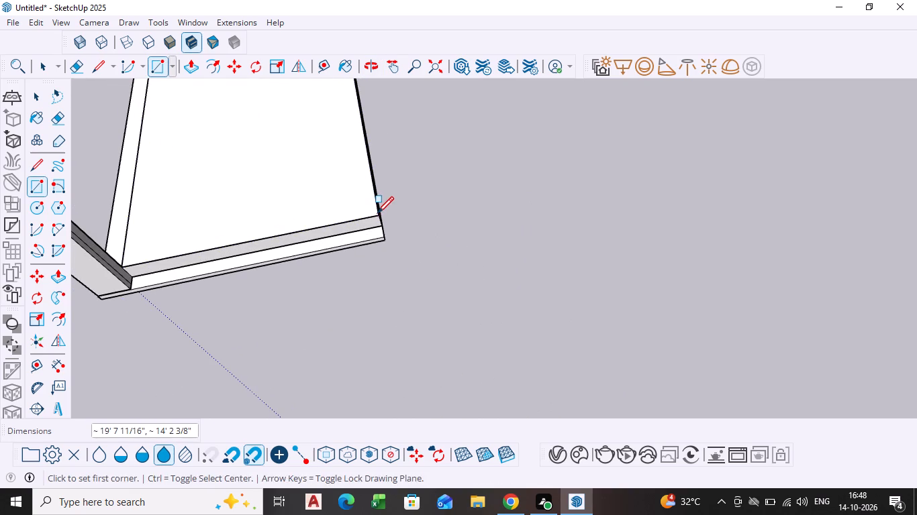
key("space")
Extrude the new rectangle upward about 12' 2" to form the box volume behind the front frame.
left_click(271, 205)
key("p")
left_click(271, 205)
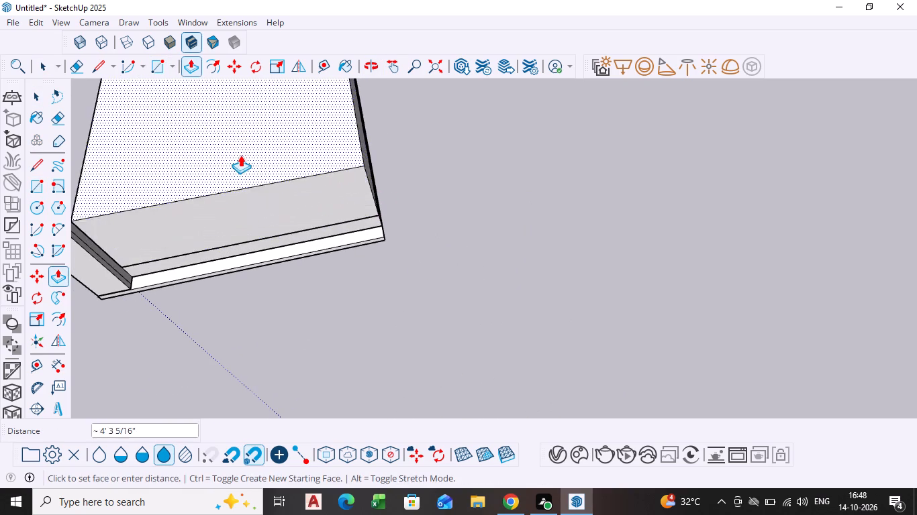
scroll(240, 155, "down", 9)
middle_click_drag(235, 171, 271, 376)
middle_click_drag(248, 345, 471, 221)
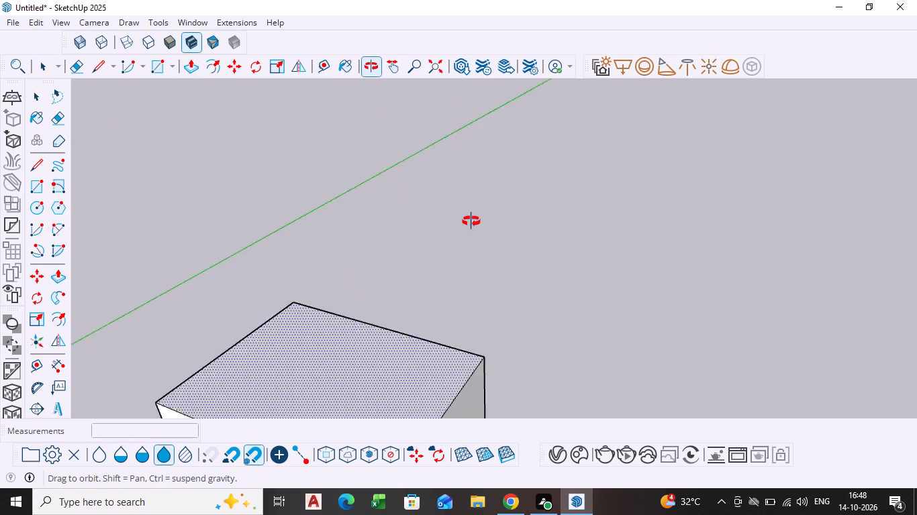
middle_click_drag(471, 221, 420, 254)
scroll(420, 255, "down", 4)
middle_click_drag(399, 264, 411, 149)
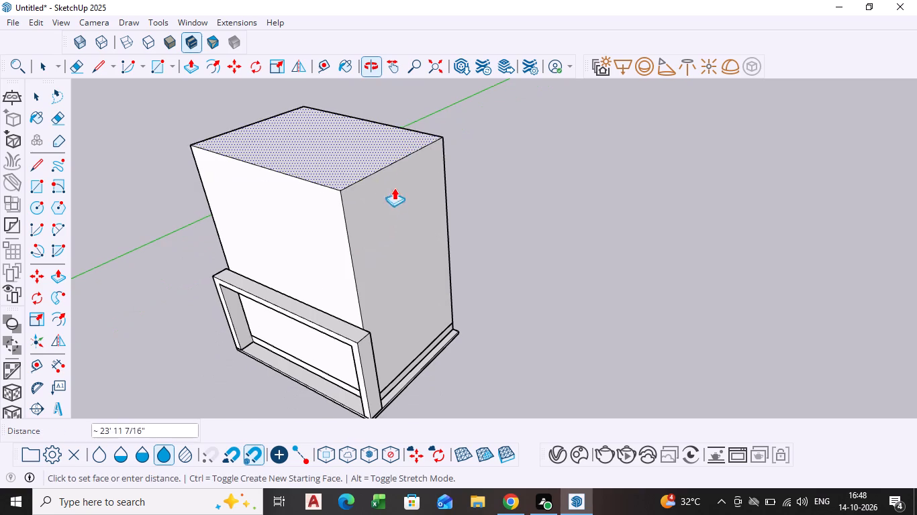
middle_click_drag(336, 325, 426, 228)
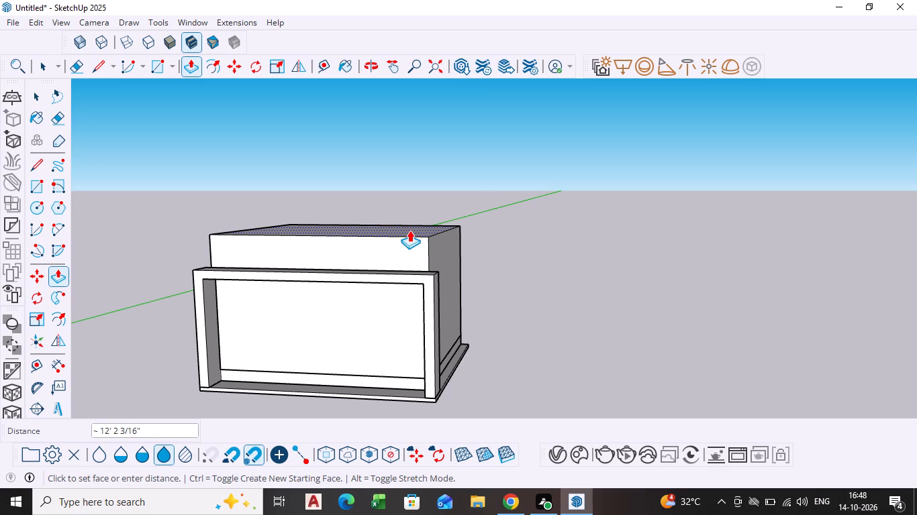
left_click(409, 230)
Push the box volume's front face back, leaving a gap behind the front post-and-beam frame.
key("space")
left_click(348, 292)
middle_click_drag(333, 323, 323, 337)
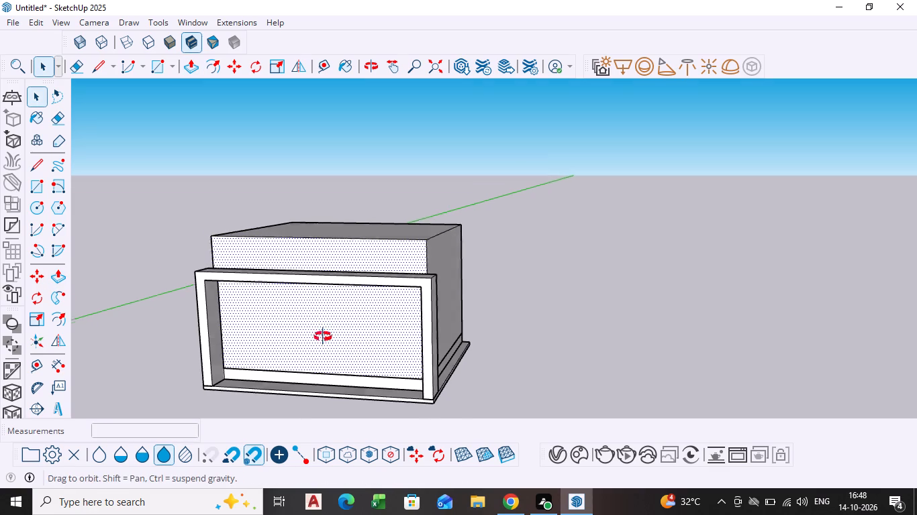
middle_click_drag(323, 337, 313, 344)
key("p")
left_click(313, 344)
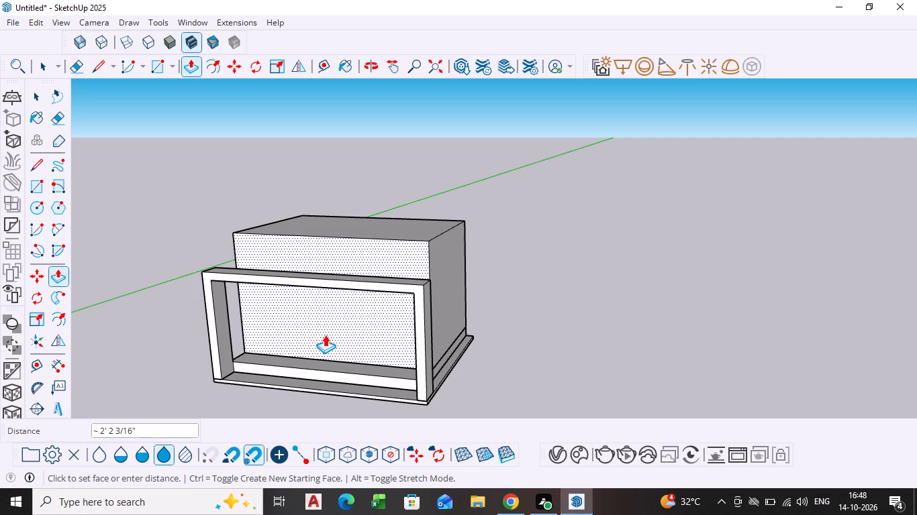
middle_click_drag(326, 331, 340, 309)
scroll(340, 312, "up", 4)
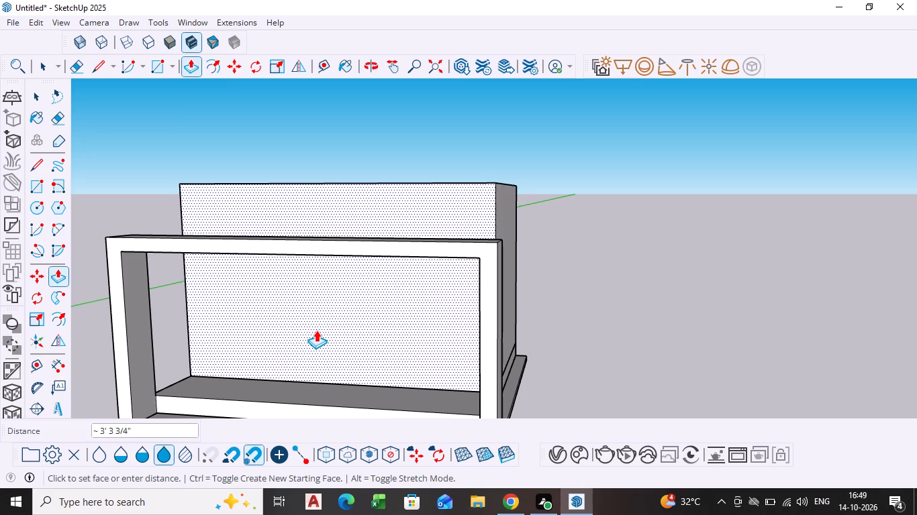
scroll(316, 331, "down", 1)
middle_click_drag(316, 331, 253, 355)
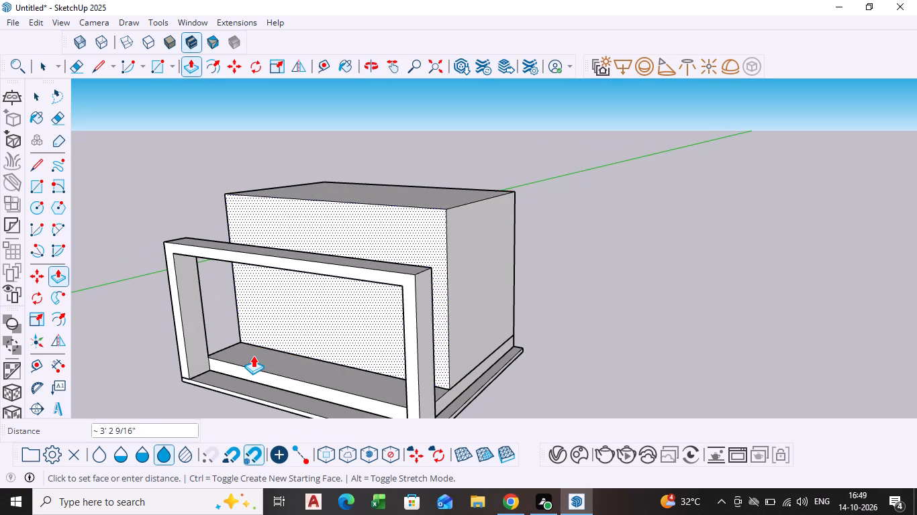
left_click(320, 325)
key("space")
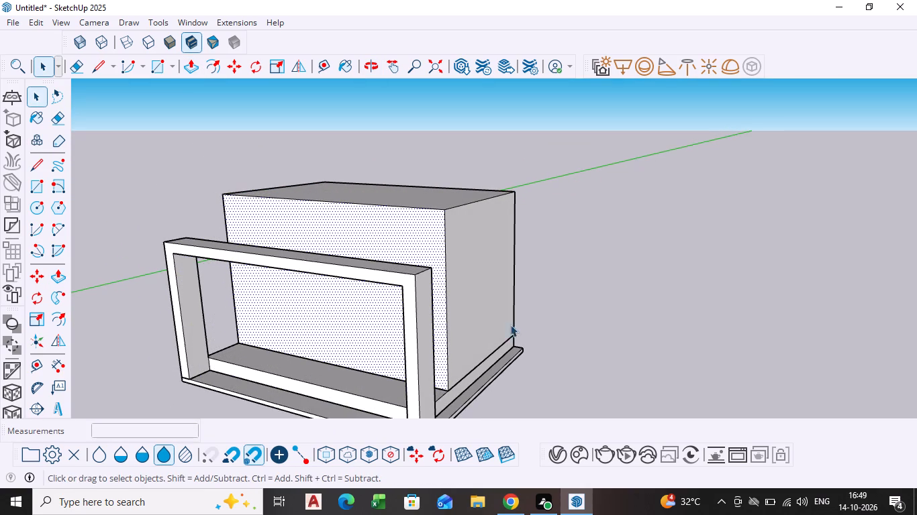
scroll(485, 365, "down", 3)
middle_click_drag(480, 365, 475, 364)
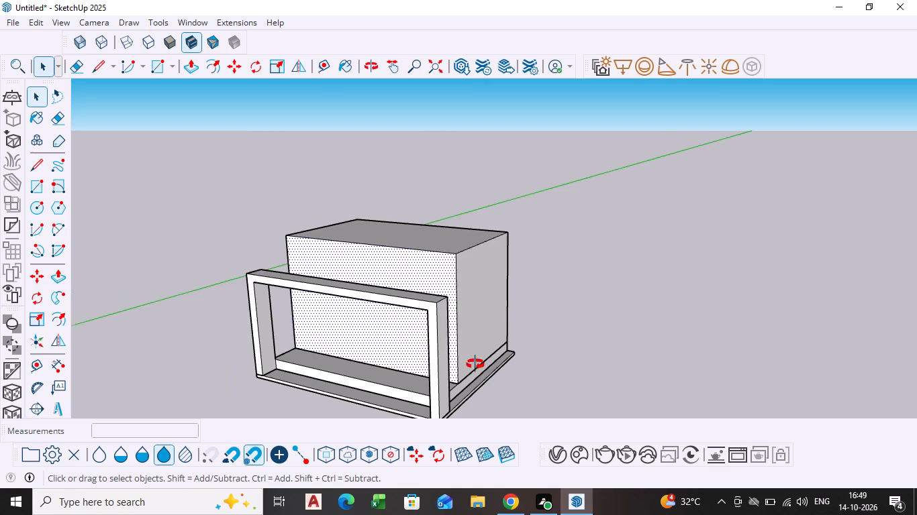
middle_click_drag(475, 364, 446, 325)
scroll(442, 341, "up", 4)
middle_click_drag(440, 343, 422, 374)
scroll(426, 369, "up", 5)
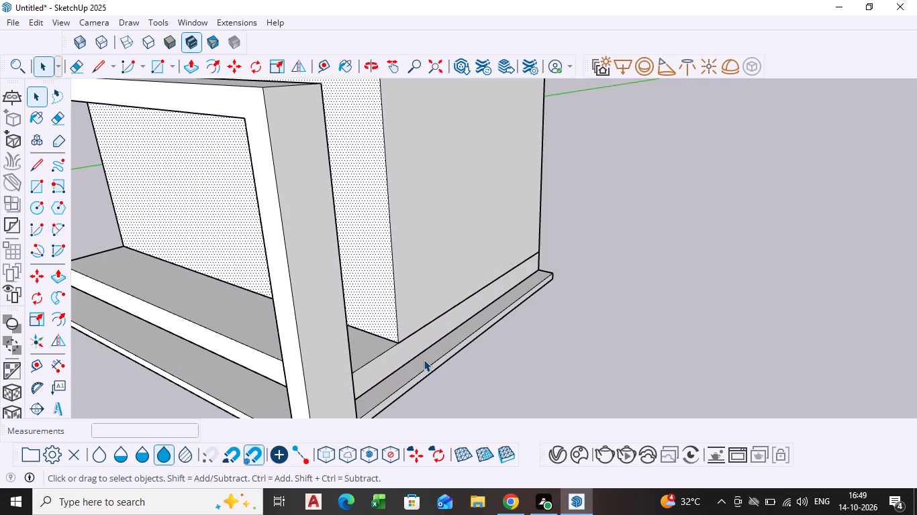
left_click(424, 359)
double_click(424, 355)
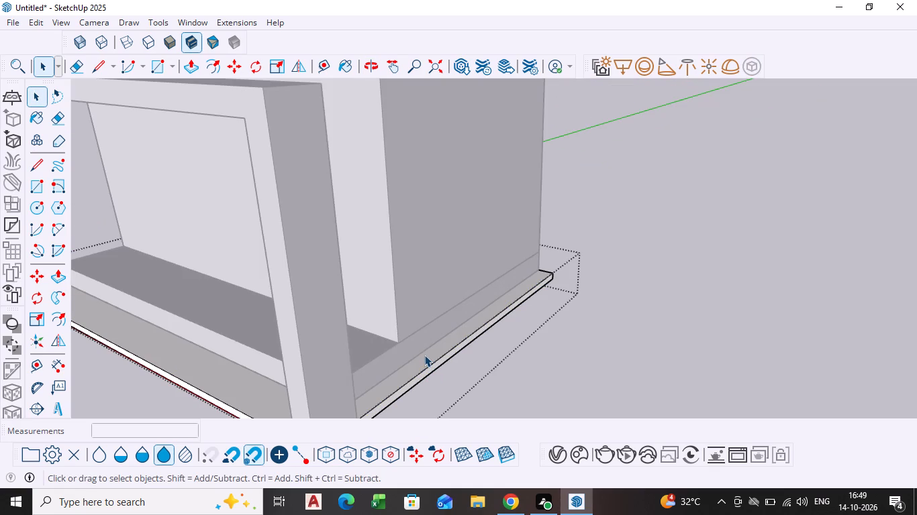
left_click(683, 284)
Open the base slab group for editing and select only the slab's top face.
scroll(461, 321, "down", 4)
middle_click_drag(301, 363, 428, 371)
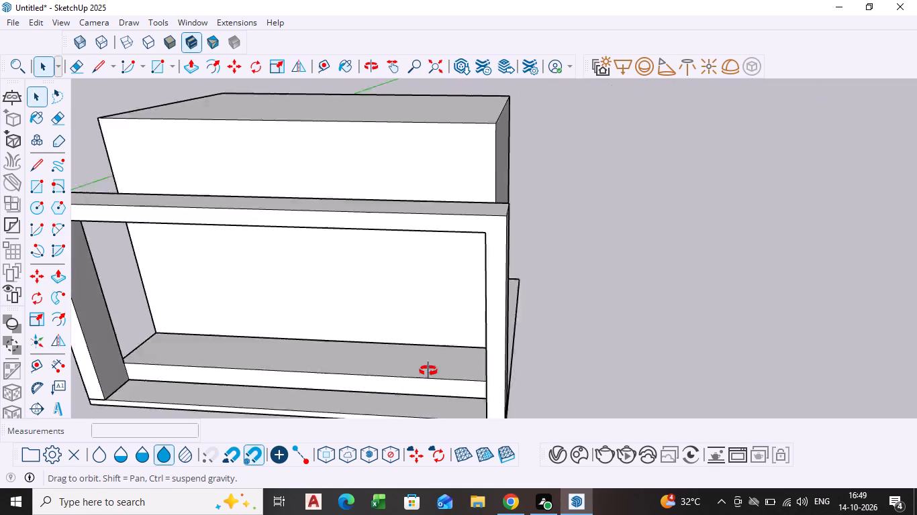
middle_click_drag(428, 371, 547, 340)
scroll(383, 326, "down", 4)
middle_click_drag(383, 325, 381, 323)
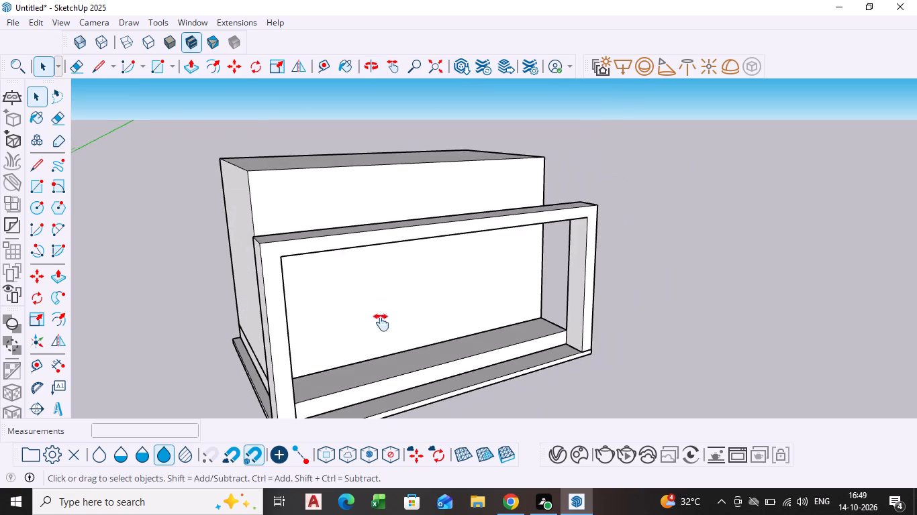
middle_click_drag(381, 323, 403, 245)
middle_click_drag(302, 305, 370, 306)
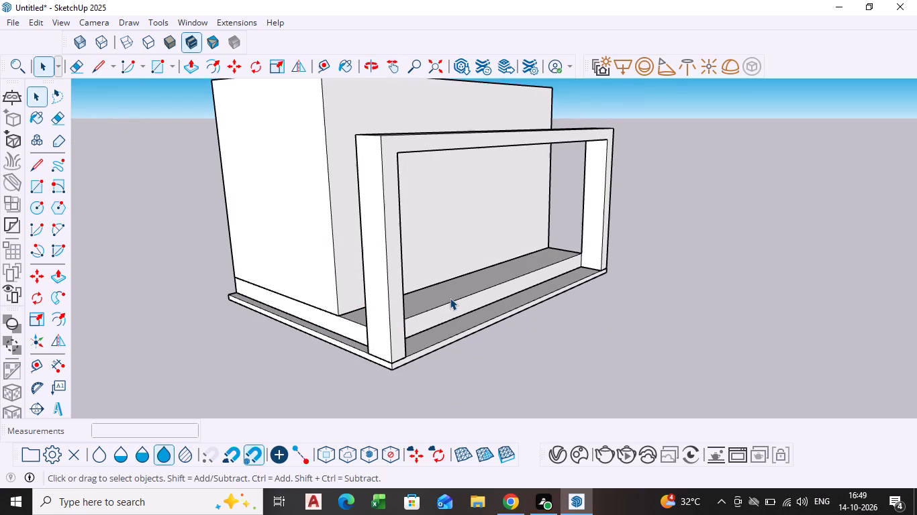
middle_click_drag(591, 280, 321, 337)
scroll(587, 266, "up", 3)
middle_click_drag(591, 263, 483, 297)
triple_click(523, 331)
double_click(523, 331)
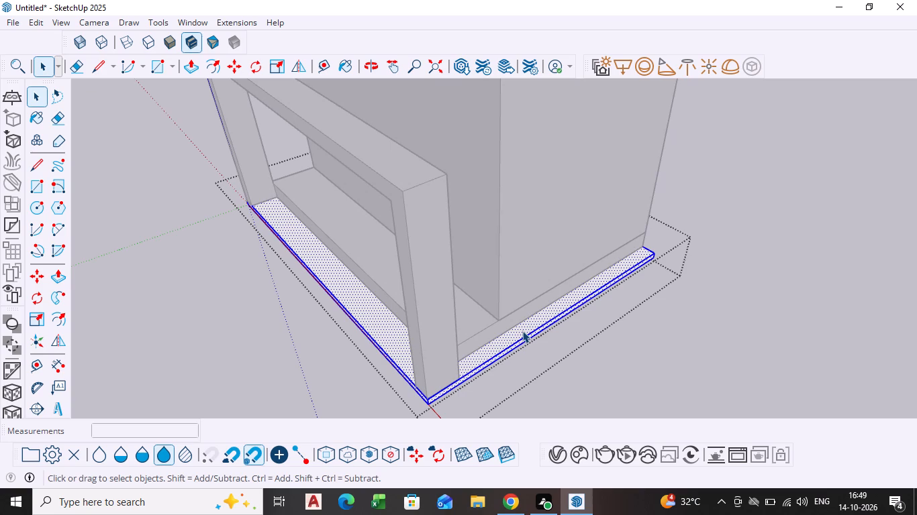
left_click(520, 326)
left_click(520, 326)
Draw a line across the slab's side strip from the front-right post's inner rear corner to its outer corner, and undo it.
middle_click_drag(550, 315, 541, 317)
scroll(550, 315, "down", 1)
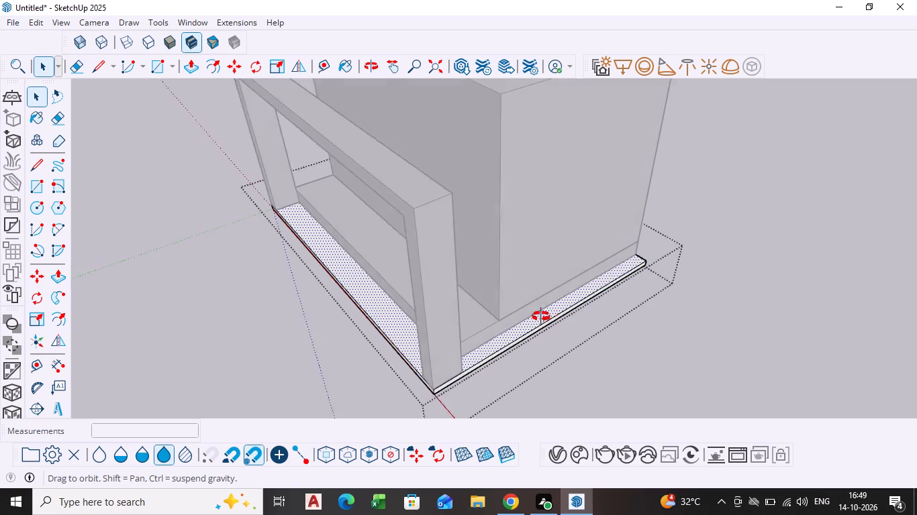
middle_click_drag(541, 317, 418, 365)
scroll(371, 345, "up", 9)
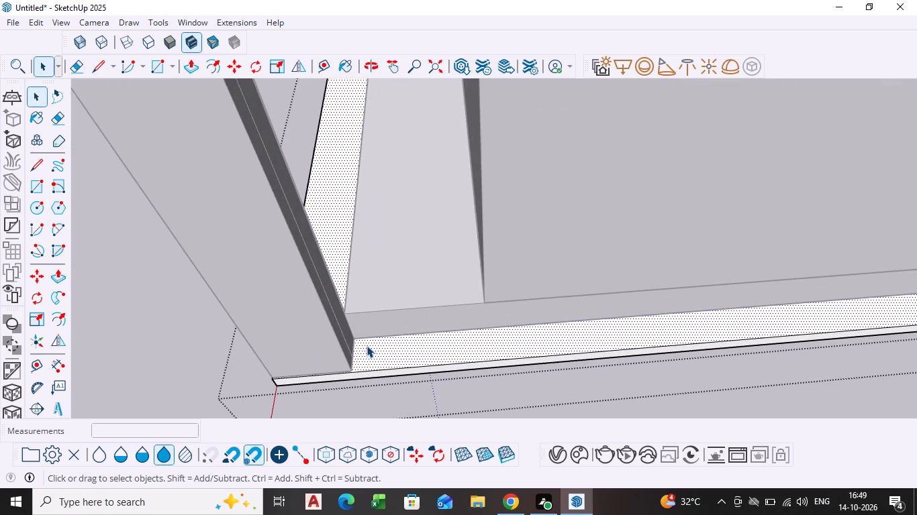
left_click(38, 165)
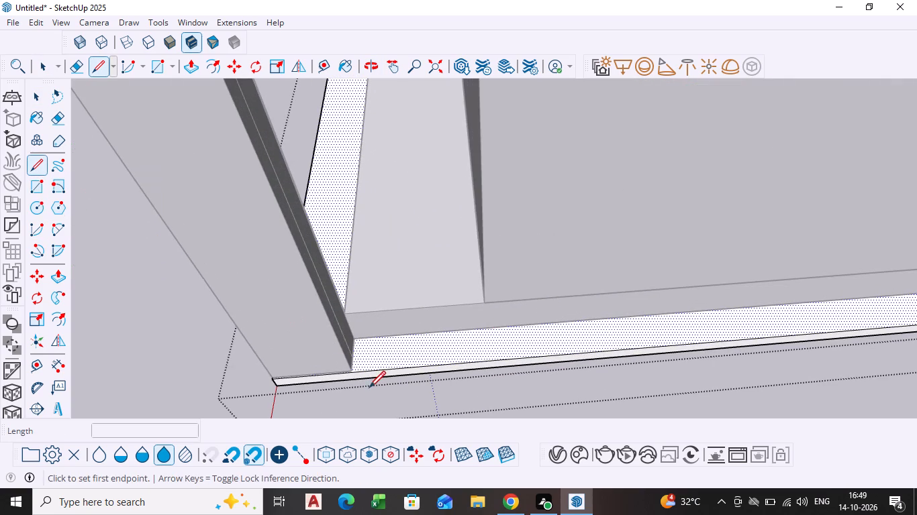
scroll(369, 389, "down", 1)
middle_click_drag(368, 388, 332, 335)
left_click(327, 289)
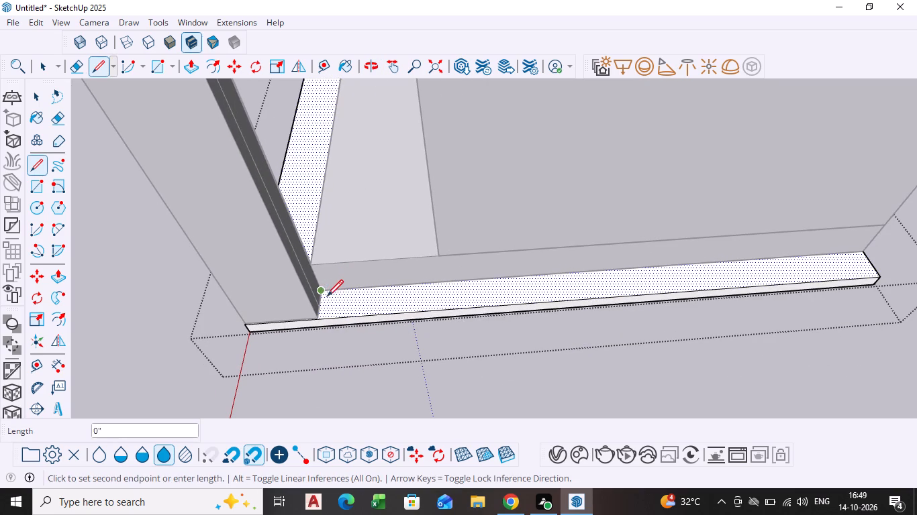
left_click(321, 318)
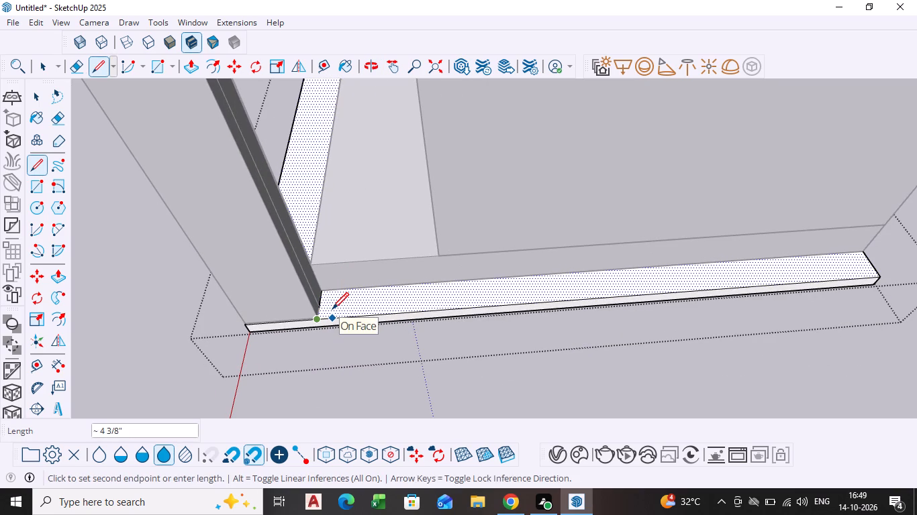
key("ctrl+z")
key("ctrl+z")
Draw a line across the slab's side strip at the front-right post's rear face.
scroll(332, 302, "up", 2)
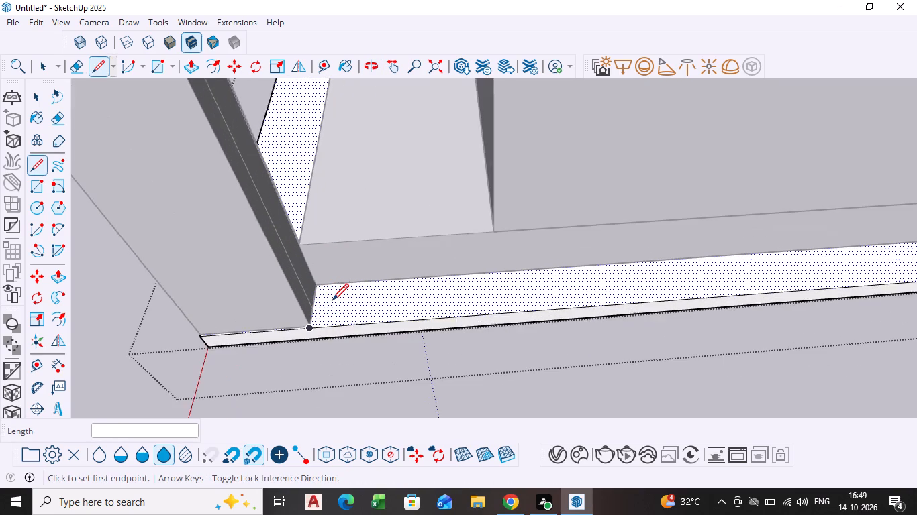
scroll(332, 302, "up", 6)
middle_click_drag(326, 298, 302, 323)
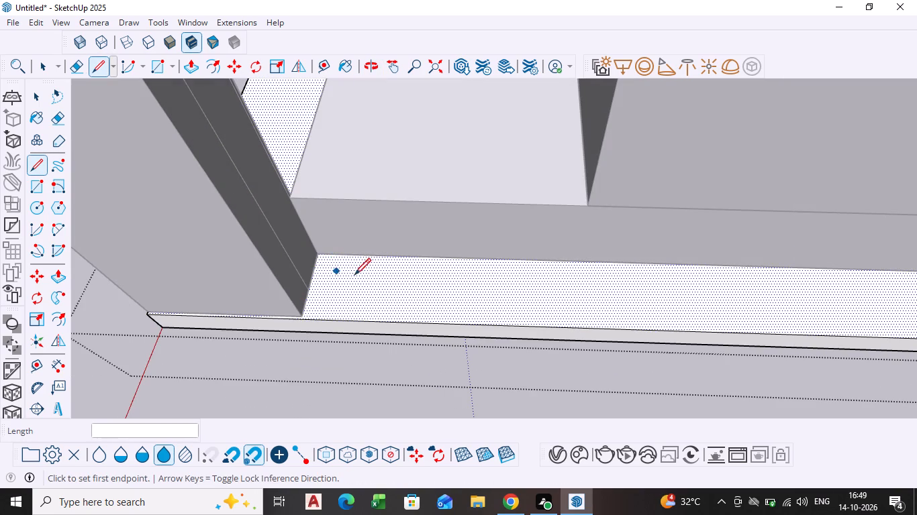
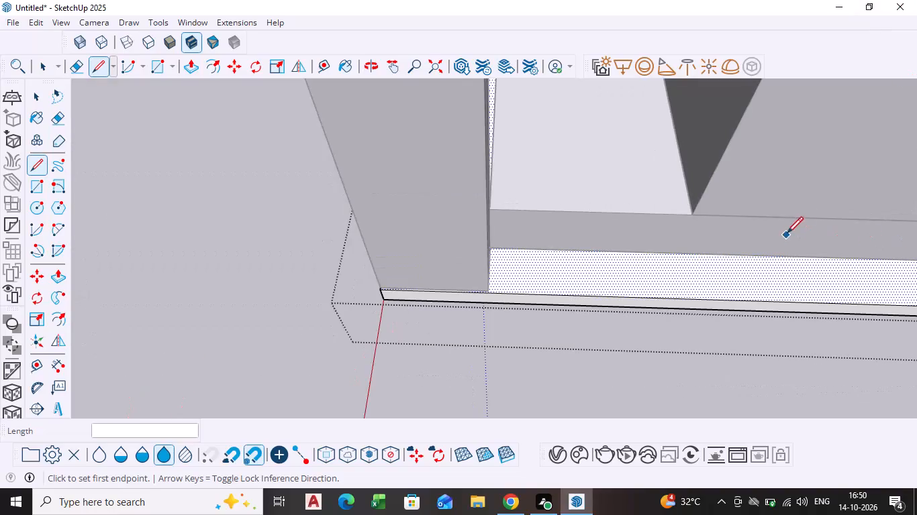
Draw a rectangle about 10 1/4" by 14' 2 3/8" on the slab's side strip, from the front-right post's inner rear corner to the slab's rear outer corner.
left_click(155, 69)
scroll(569, 272, "up", 1)
middle_click_drag(568, 272, 493, 245)
scroll(491, 254, "up", 5)
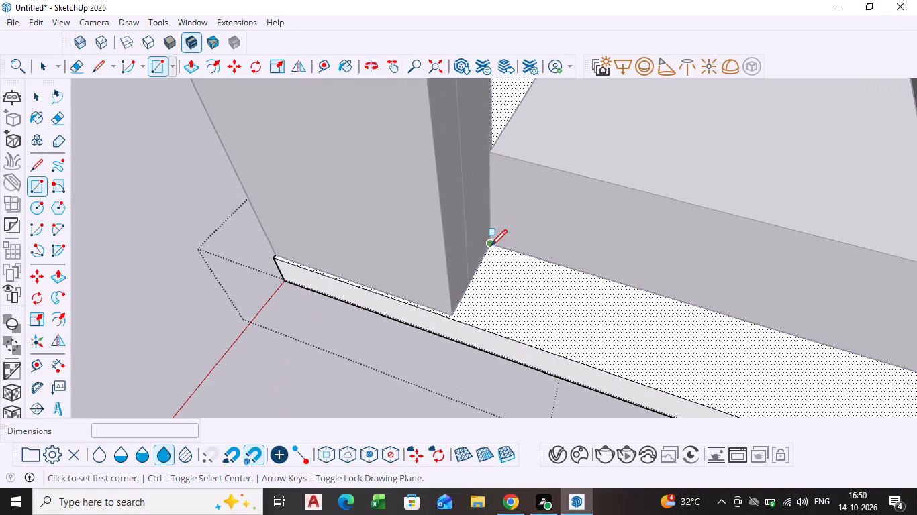
left_click(491, 243)
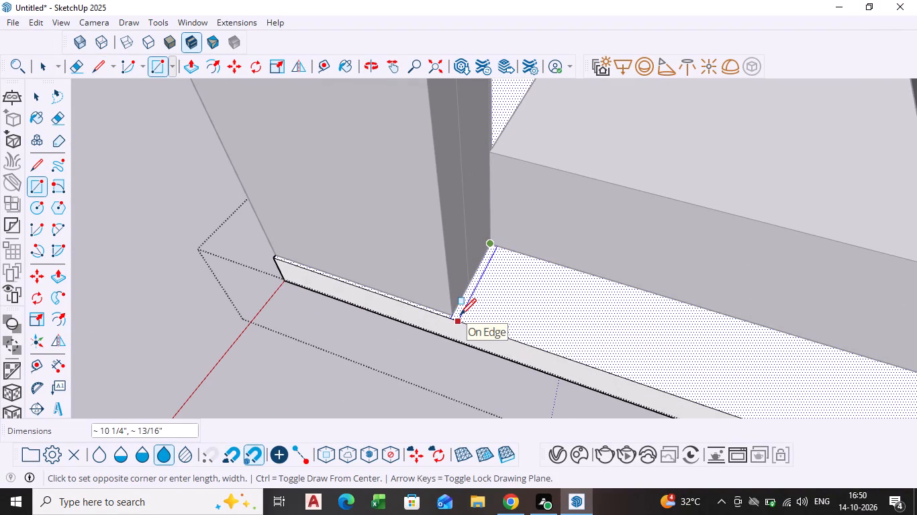
scroll(582, 348, "down", 3)
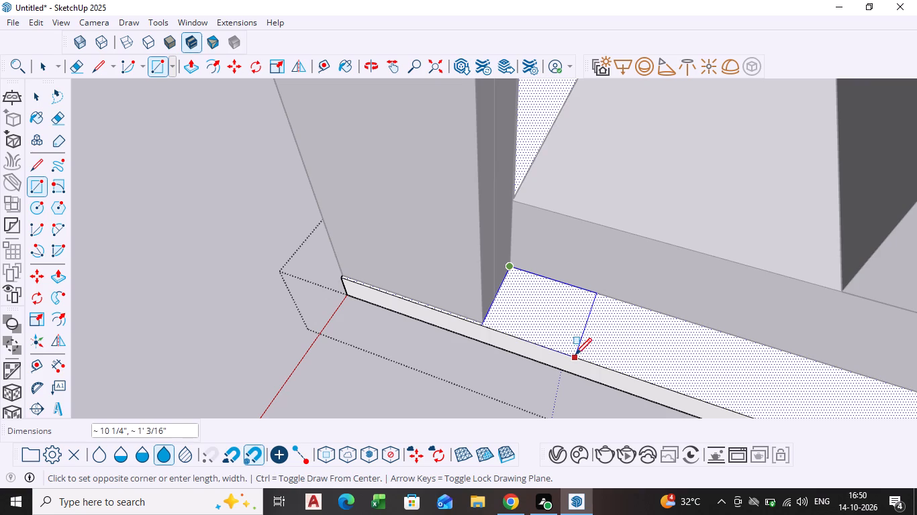
scroll(580, 356, "down", 3)
middle_click_drag(580, 356, 465, 322)
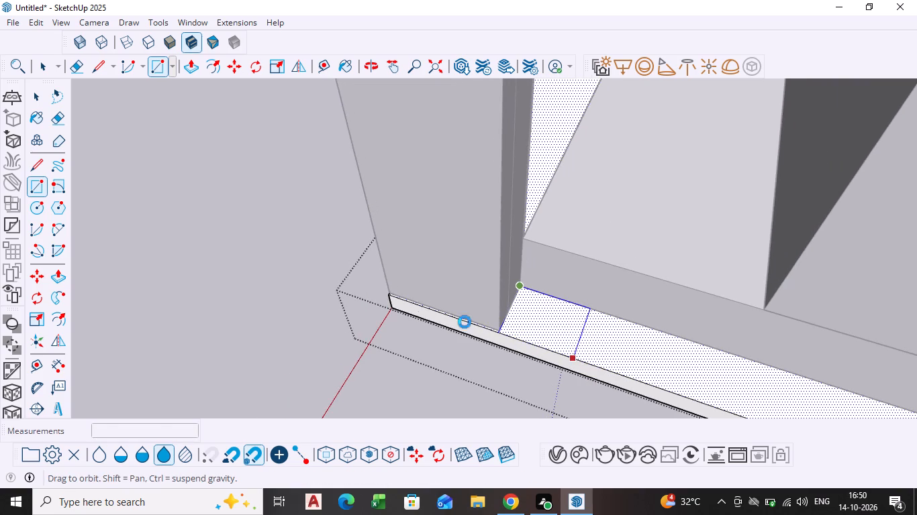
middle_click_drag(465, 322, 302, 257)
scroll(554, 339, "down", 3)
middle_click_drag(552, 339, 338, 221, "shift")
middle_click_drag(758, 374, 386, 257, "shift")
scroll(757, 374, "down", 1, "shift")
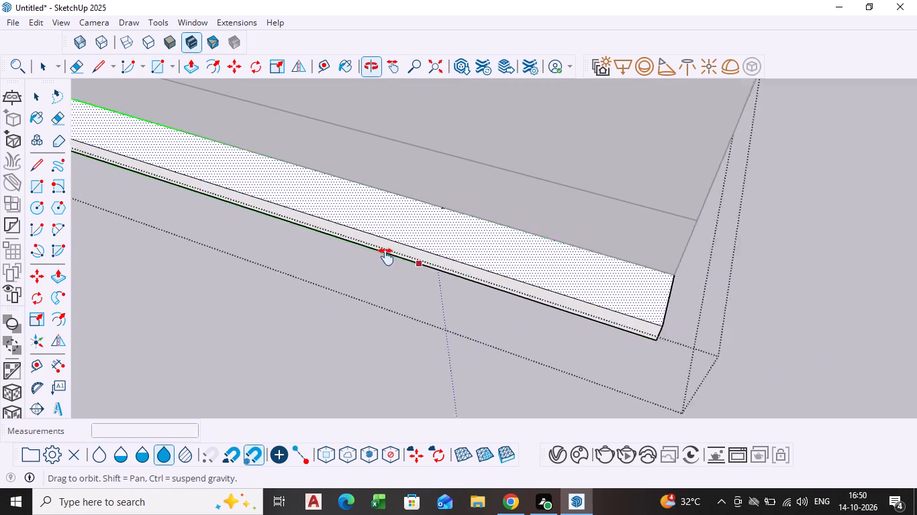
middle_click_drag(386, 257, 382, 257, "shift")
left_click(620, 319)
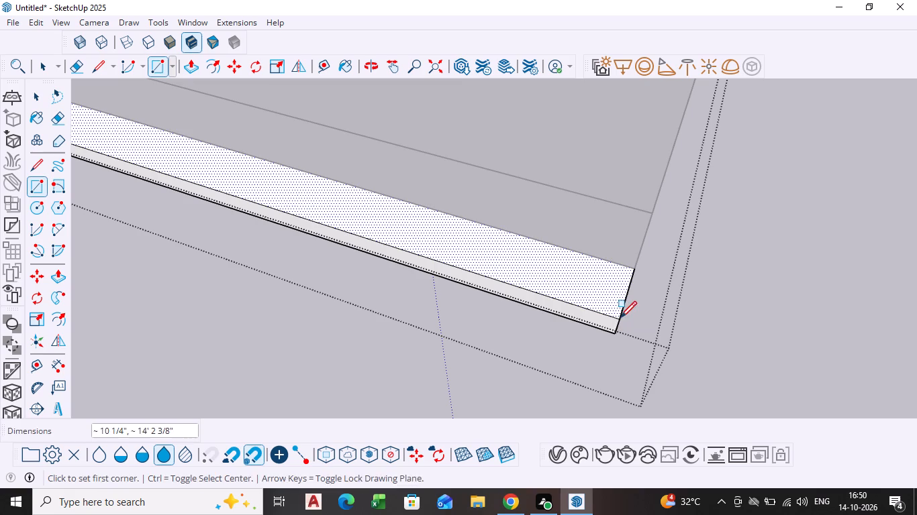
Extrude the side strip rectangle up to the box volume's top to form a side wall, and exit the slab group.
key("space")
left_click(536, 273)
key("p")
left_click(536, 273)
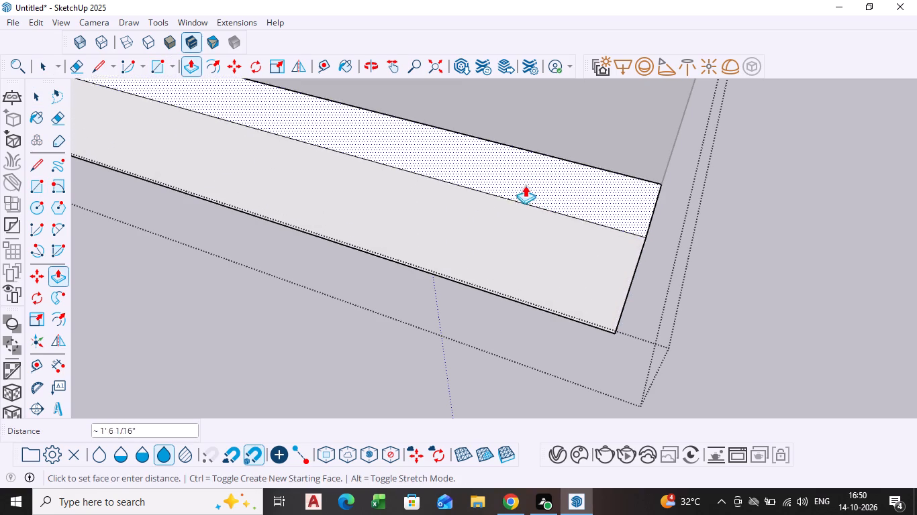
scroll(524, 182, "down", 15)
middle_click_drag(501, 180, 501, 319, "shift")
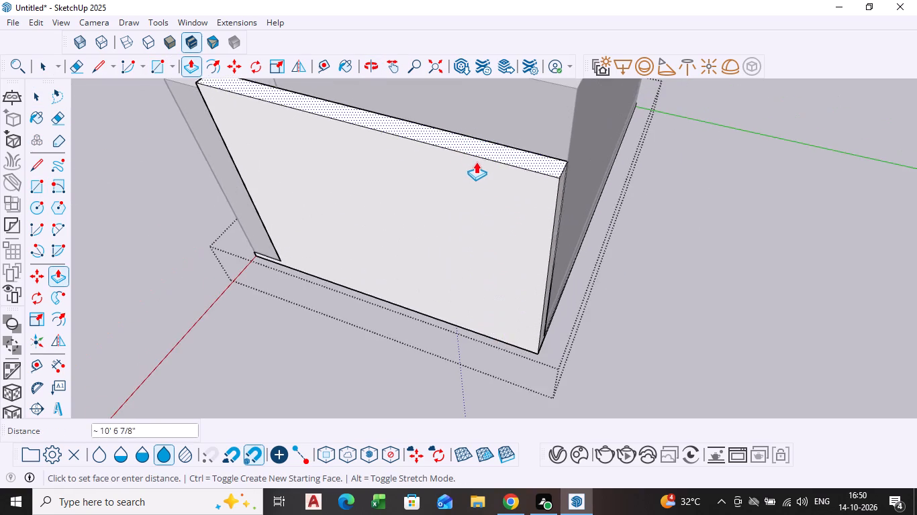
scroll(473, 159, "down", 5)
middle_click_drag(473, 159, 453, 257, "shift")
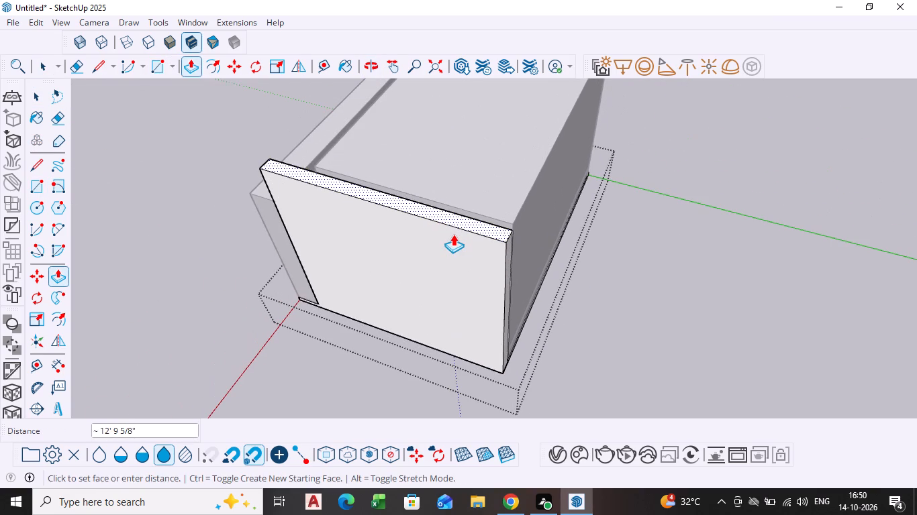
scroll(483, 177, "down", 2)
middle_click_drag(483, 186, 246, 257)
left_click(487, 224)
scroll(267, 281, "down", 1)
middle_click_drag(266, 283, 808, 113)
left_click(724, 211)
scroll(357, 351, "down", 1)
middle_click_drag(357, 351, 438, 338)
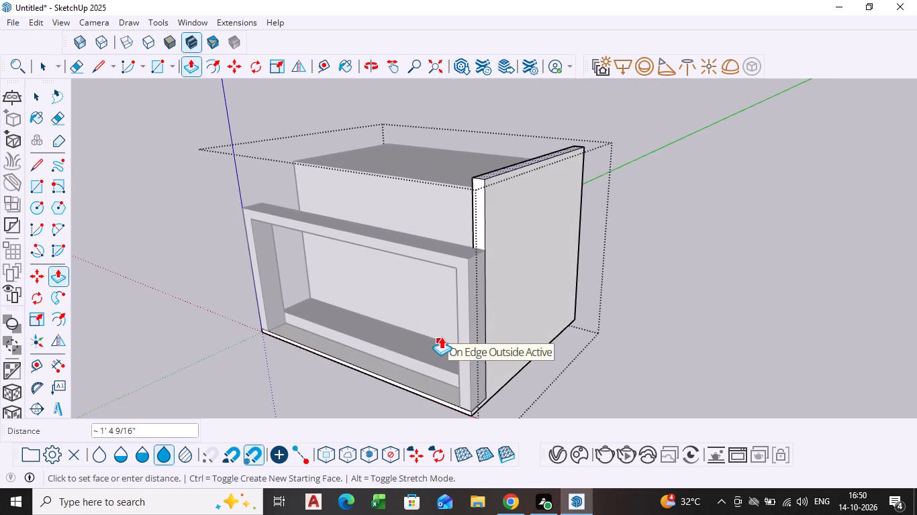
key("Escape")
key("space")
left_click(643, 249)
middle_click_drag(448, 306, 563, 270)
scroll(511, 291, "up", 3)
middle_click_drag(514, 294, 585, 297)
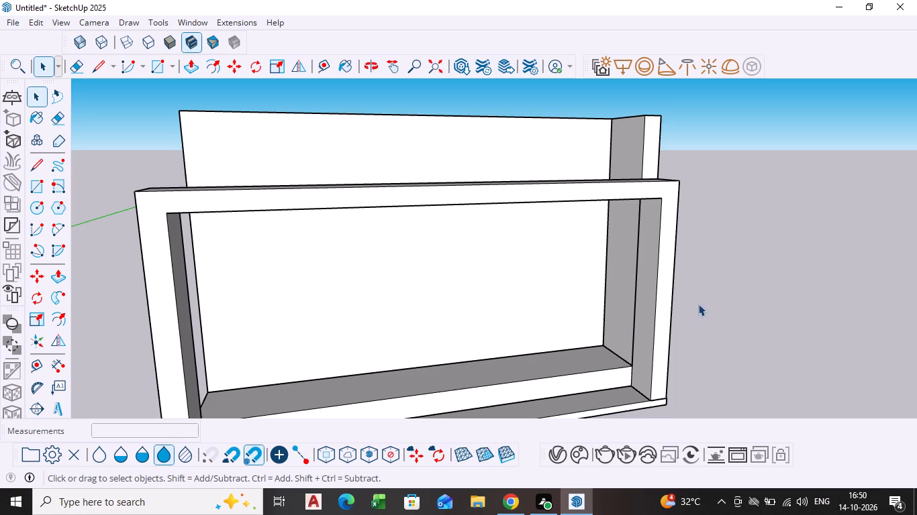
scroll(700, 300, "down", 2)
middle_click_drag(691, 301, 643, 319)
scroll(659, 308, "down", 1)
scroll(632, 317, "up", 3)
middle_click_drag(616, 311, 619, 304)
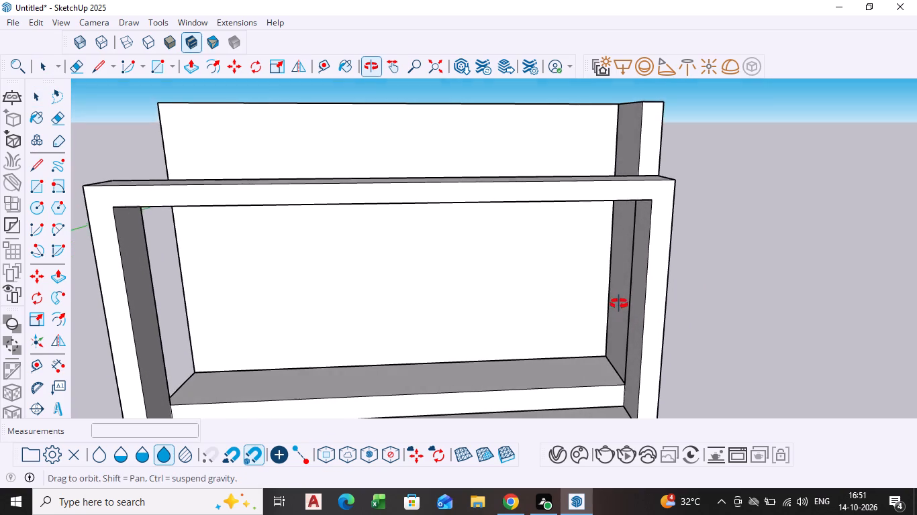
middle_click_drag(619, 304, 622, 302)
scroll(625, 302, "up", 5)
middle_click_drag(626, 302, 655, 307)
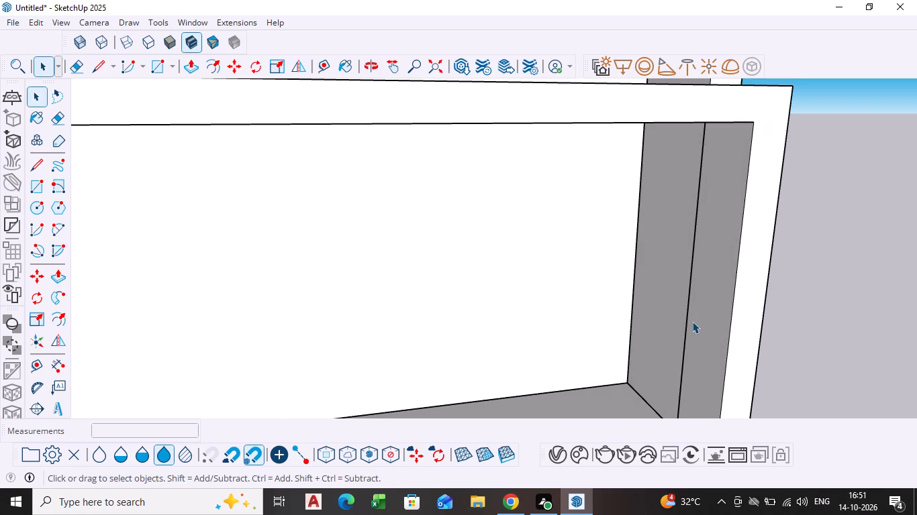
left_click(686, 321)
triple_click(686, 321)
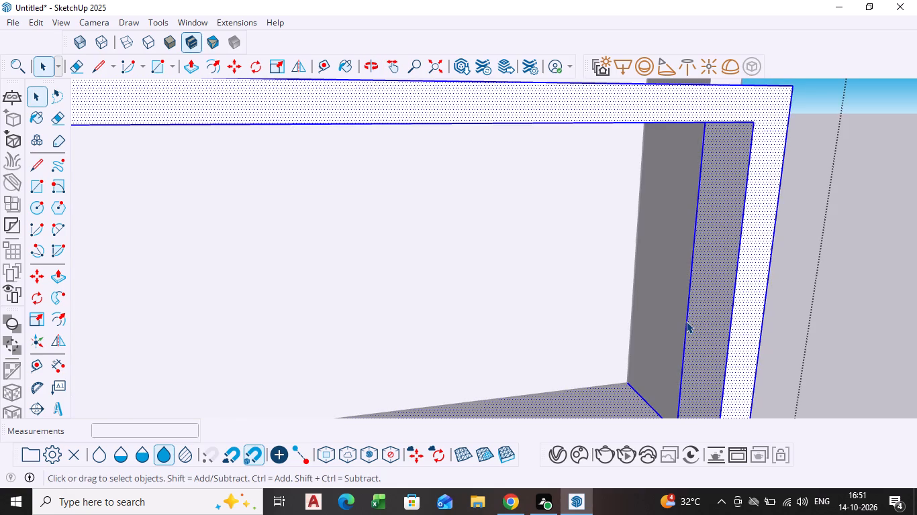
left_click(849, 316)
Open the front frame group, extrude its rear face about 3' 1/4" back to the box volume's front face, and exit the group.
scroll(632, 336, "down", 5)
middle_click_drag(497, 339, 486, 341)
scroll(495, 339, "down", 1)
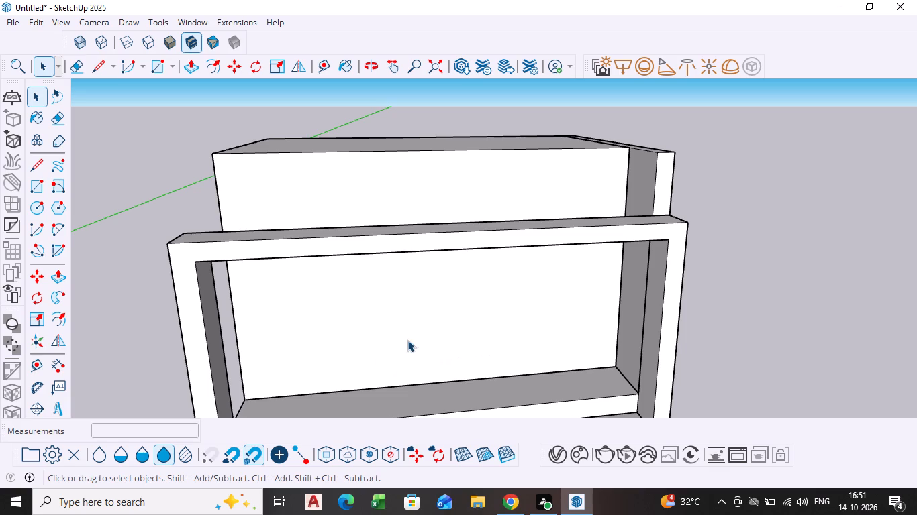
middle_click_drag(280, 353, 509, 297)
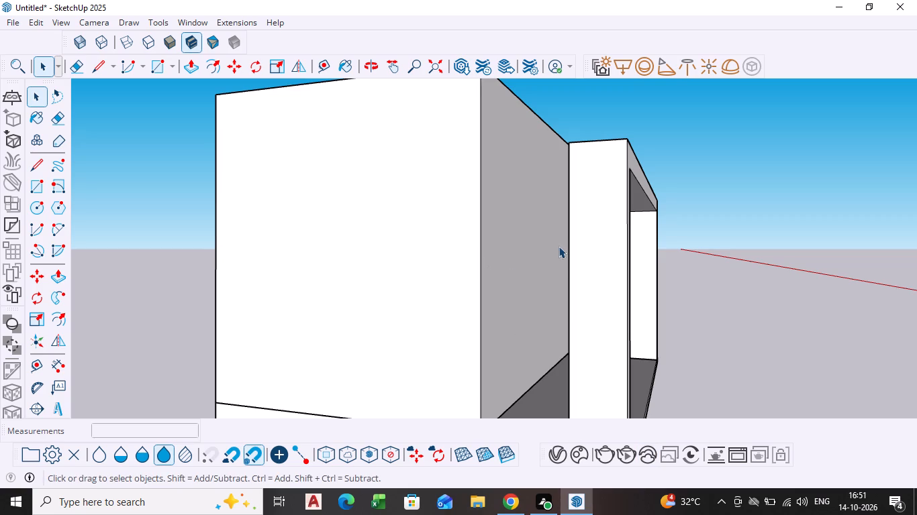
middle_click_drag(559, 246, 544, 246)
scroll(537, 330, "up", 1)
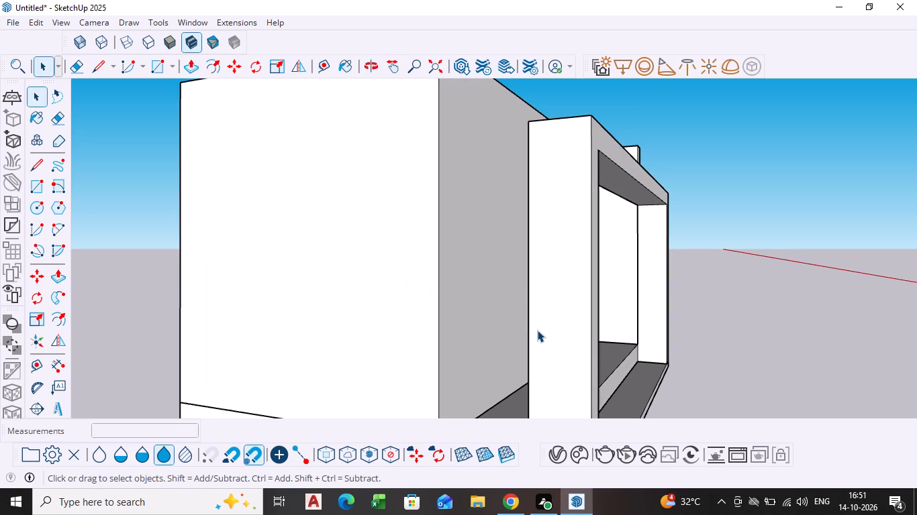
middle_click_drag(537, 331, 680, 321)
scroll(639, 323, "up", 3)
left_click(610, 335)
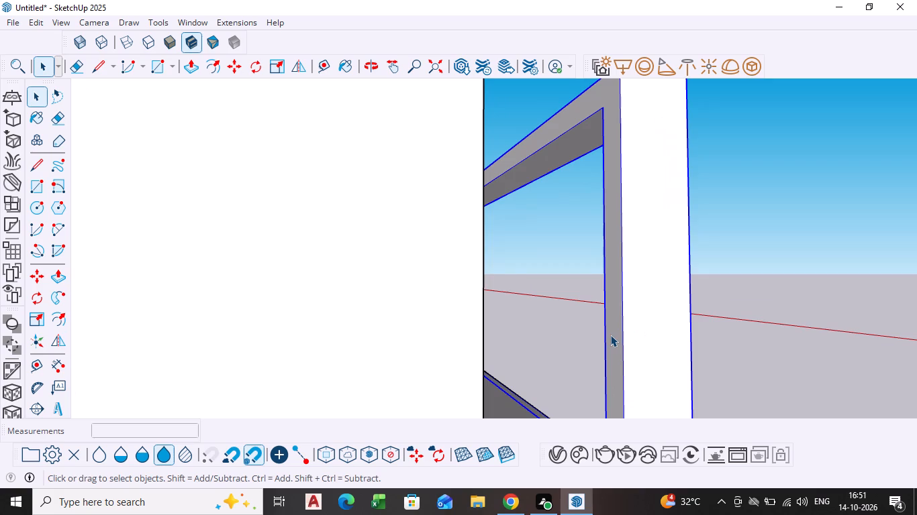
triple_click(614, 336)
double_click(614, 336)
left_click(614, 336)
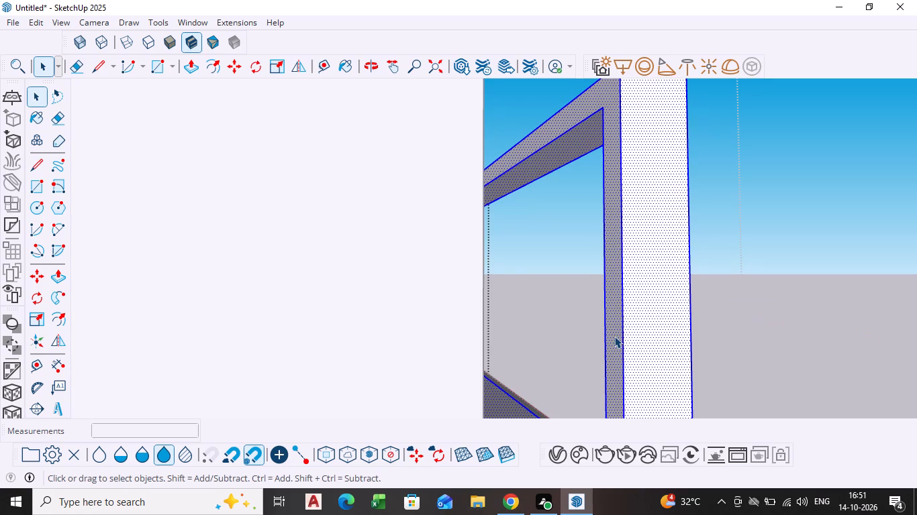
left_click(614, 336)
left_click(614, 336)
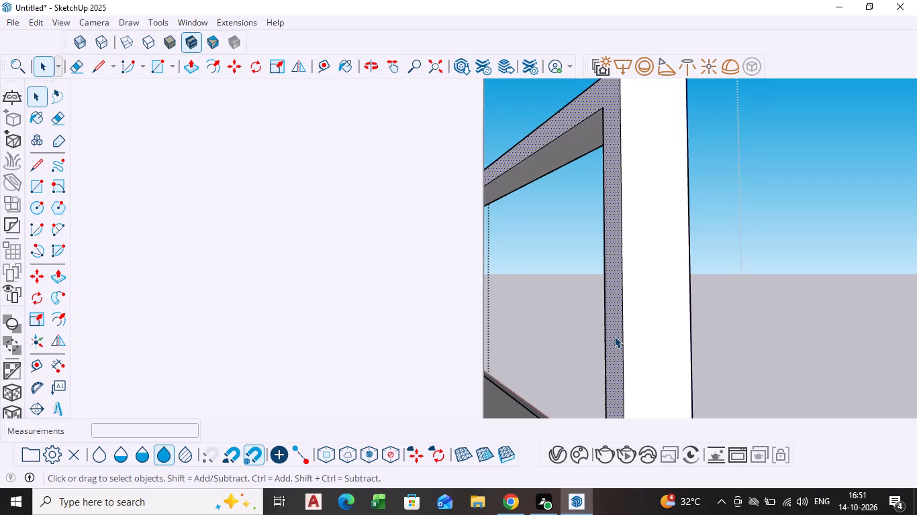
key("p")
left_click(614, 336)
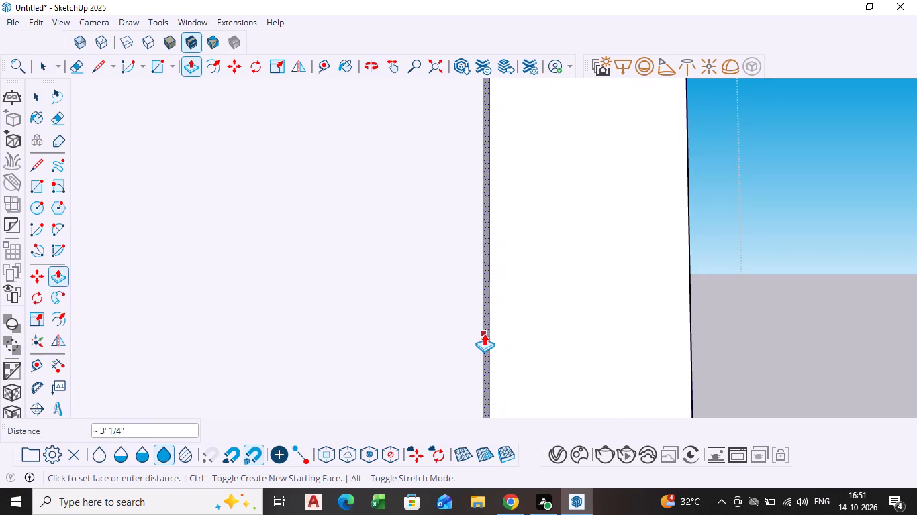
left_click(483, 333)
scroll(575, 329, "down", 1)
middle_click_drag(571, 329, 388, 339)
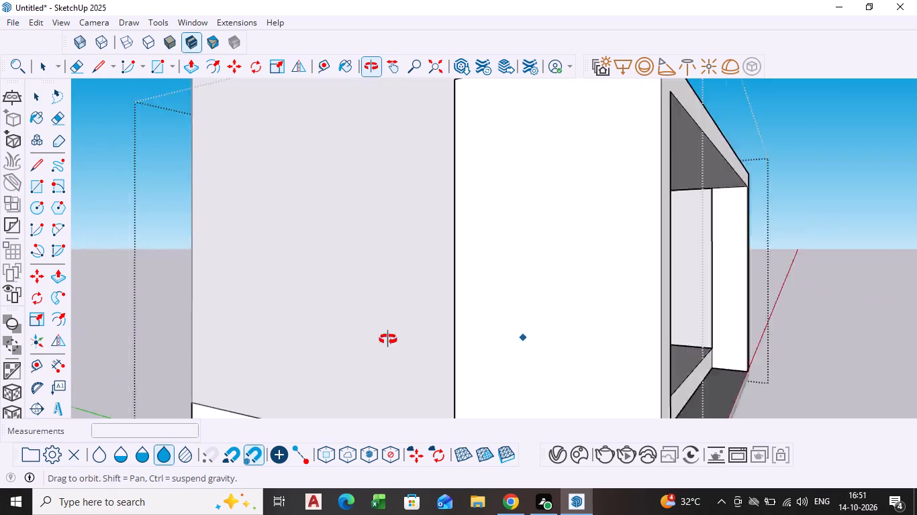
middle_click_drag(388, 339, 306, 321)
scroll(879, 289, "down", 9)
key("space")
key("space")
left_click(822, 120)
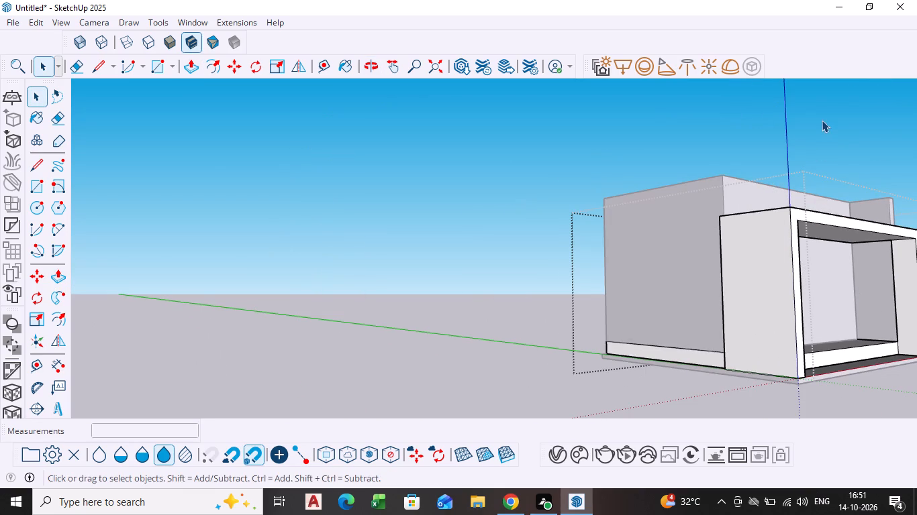
Examine how the deepened front frame meets the box volume and the side wall, from the front and from above.
scroll(746, 283, "down", 3)
middle_click_drag(743, 284, 529, 283)
middle_click_drag(508, 309, 366, 327)
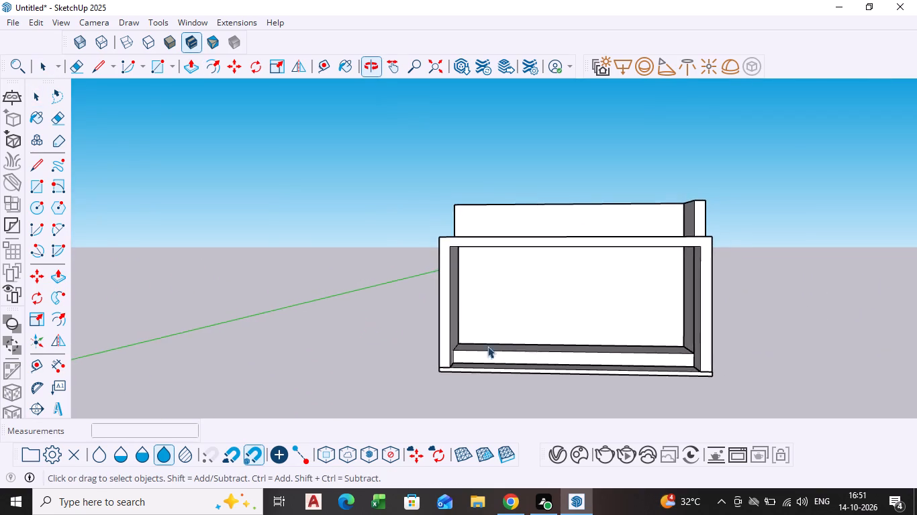
scroll(501, 346, "up", 3)
middle_click(501, 346)
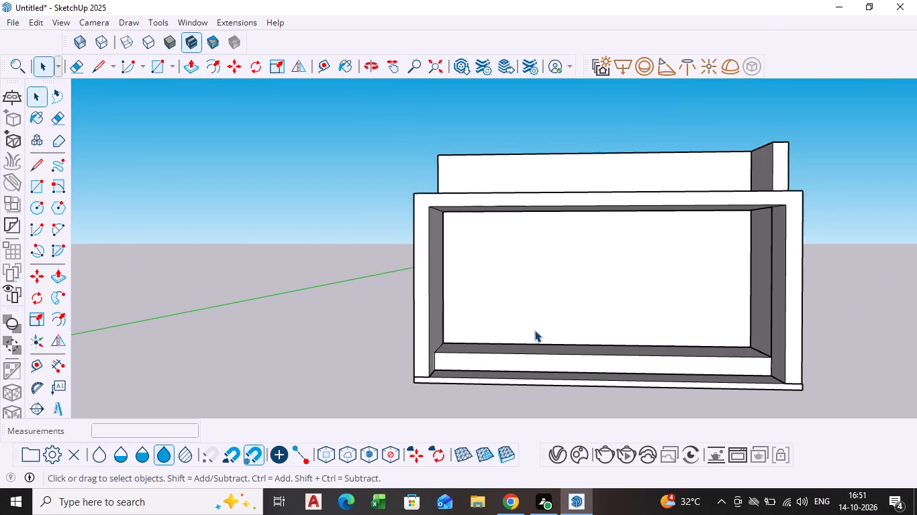
scroll(534, 330, "down", 1)
middle_click_drag(534, 330, 534, 366)
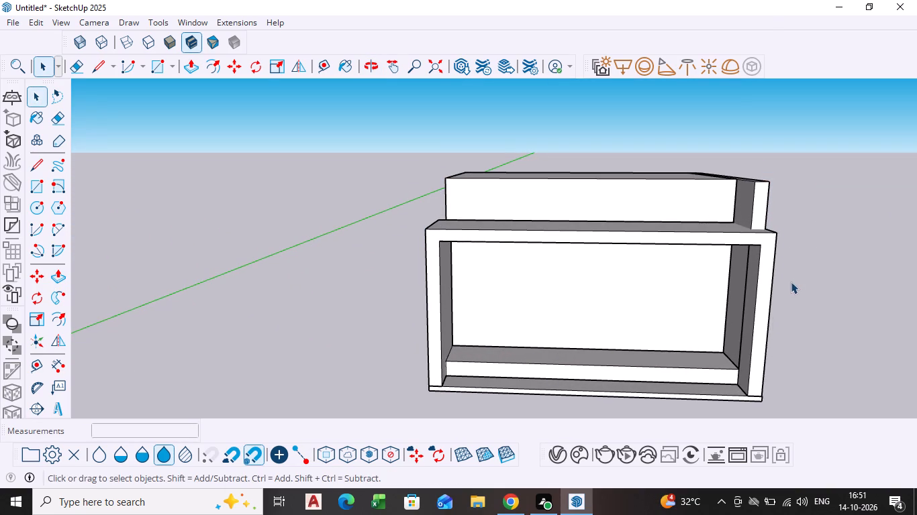
left_click(836, 259)
middle_click_drag(795, 211, 773, 231)
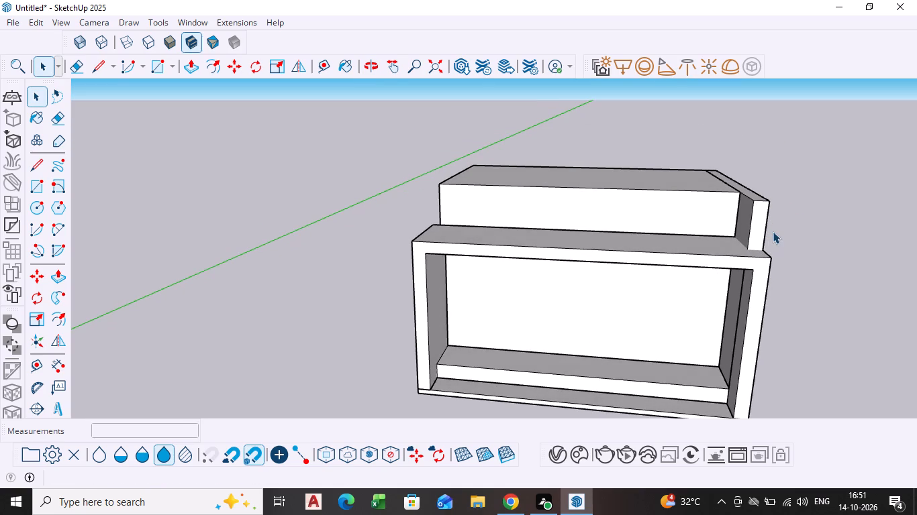
left_click(761, 196)
scroll(761, 196, "down", 1)
middle_click_drag(761, 196, 605, 243)
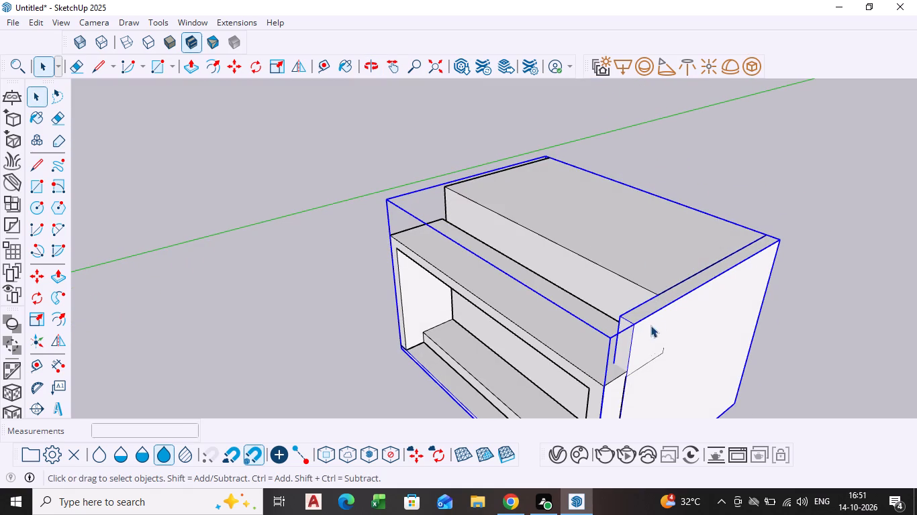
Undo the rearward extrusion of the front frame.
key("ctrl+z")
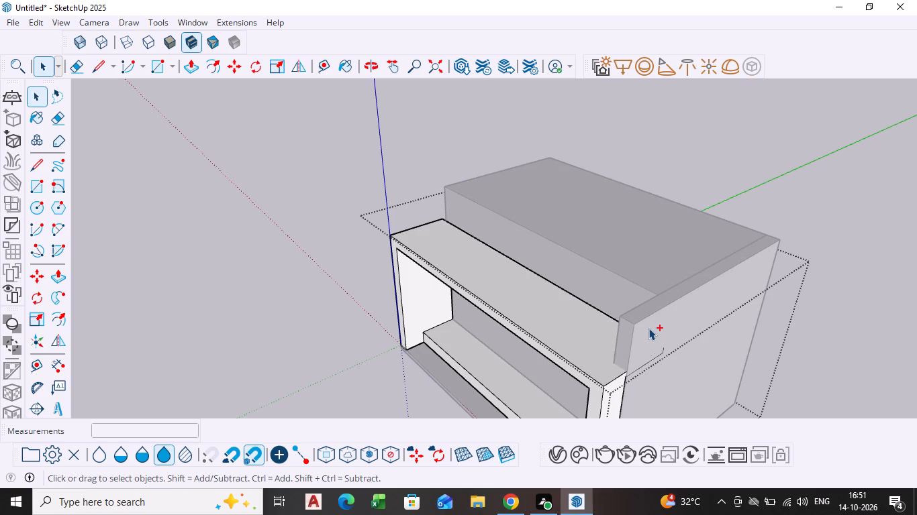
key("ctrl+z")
Open the slab group, lower the side wall's top face about 2' 10 15/16" to the front frame's top, and exit the group.
middle_click_drag(646, 328, 631, 319)
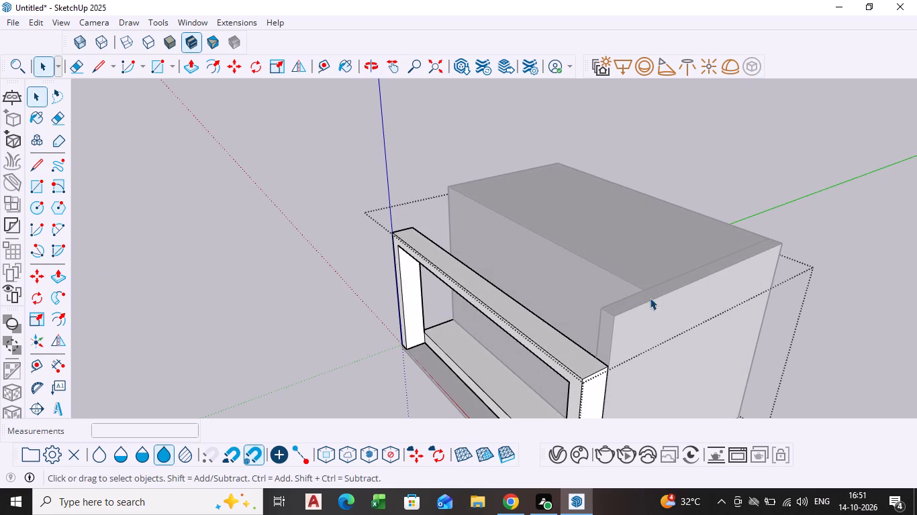
left_click(596, 283)
double_click(622, 294)
left_click(623, 300)
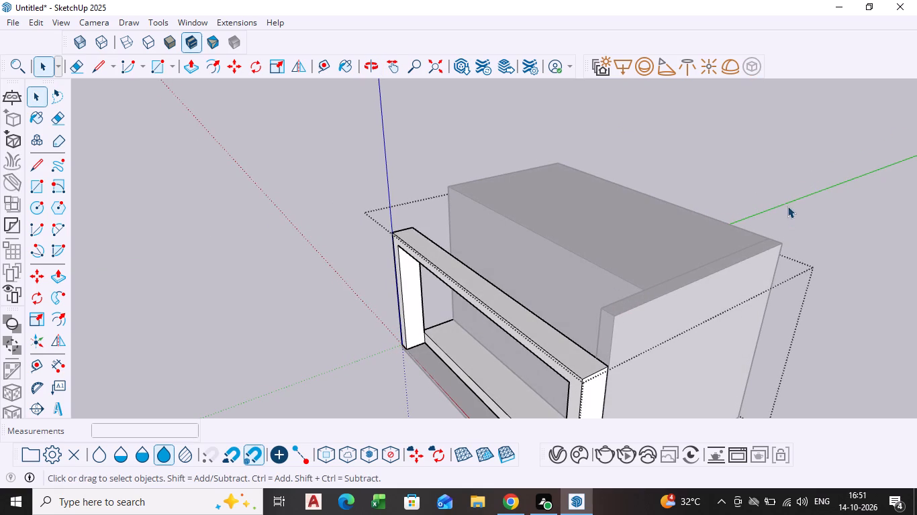
left_click(787, 201)
triple_click(657, 294)
double_click(657, 294)
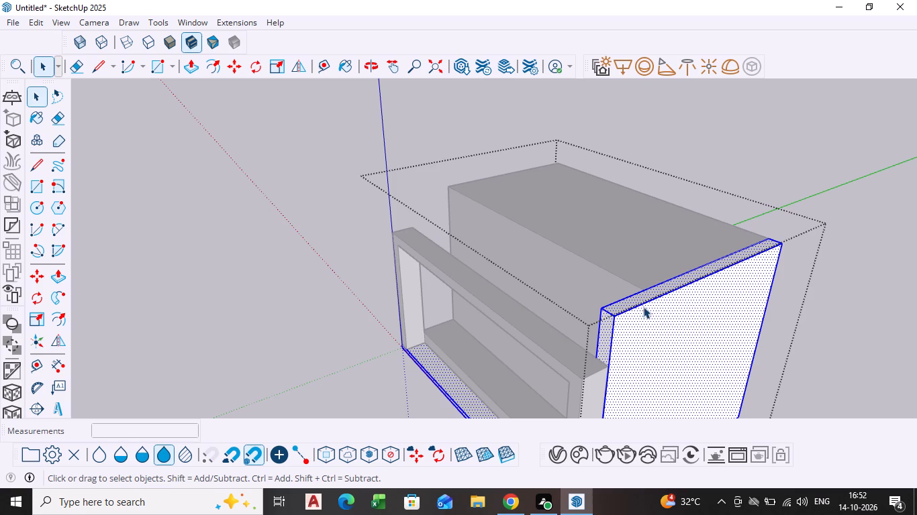
left_click(638, 300)
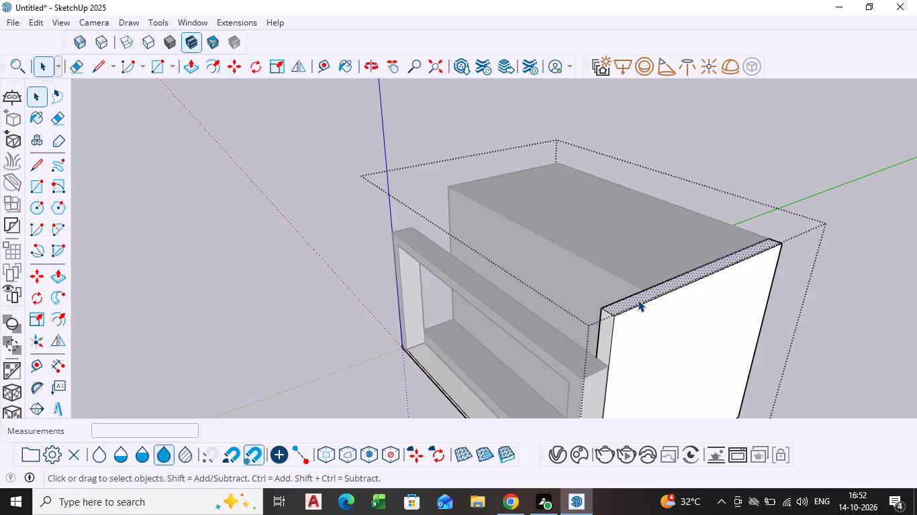
key("p")
left_click(638, 300)
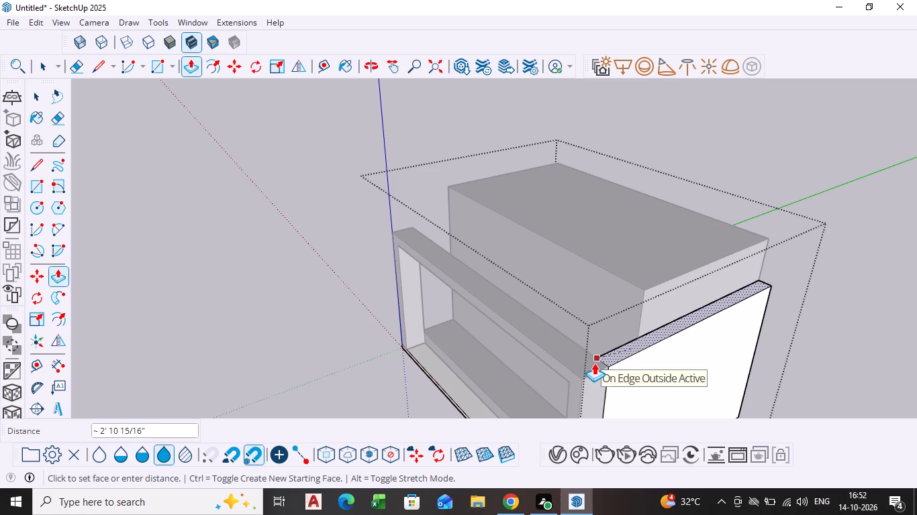
left_click(594, 363)
key("space")
left_click(835, 176)
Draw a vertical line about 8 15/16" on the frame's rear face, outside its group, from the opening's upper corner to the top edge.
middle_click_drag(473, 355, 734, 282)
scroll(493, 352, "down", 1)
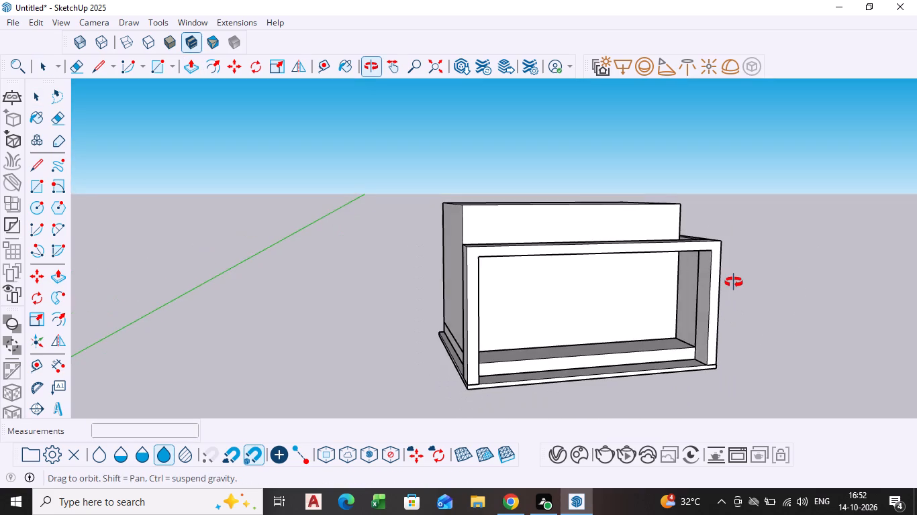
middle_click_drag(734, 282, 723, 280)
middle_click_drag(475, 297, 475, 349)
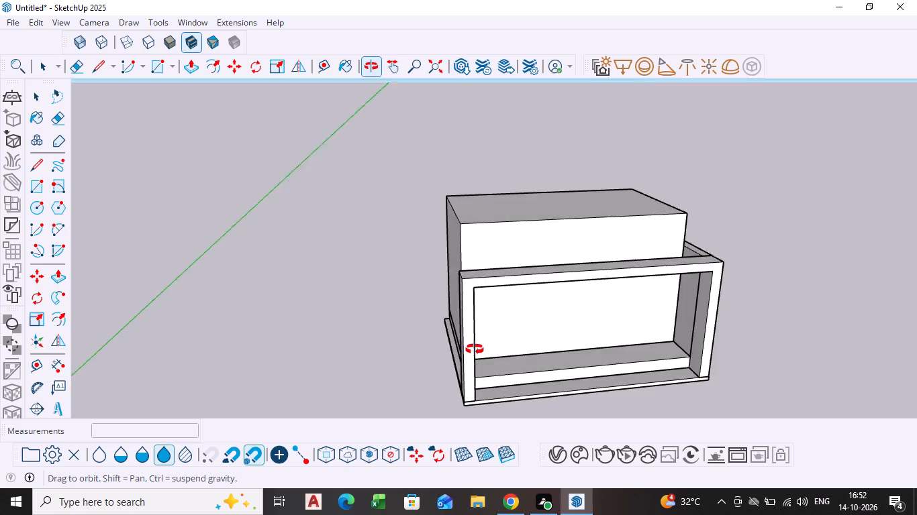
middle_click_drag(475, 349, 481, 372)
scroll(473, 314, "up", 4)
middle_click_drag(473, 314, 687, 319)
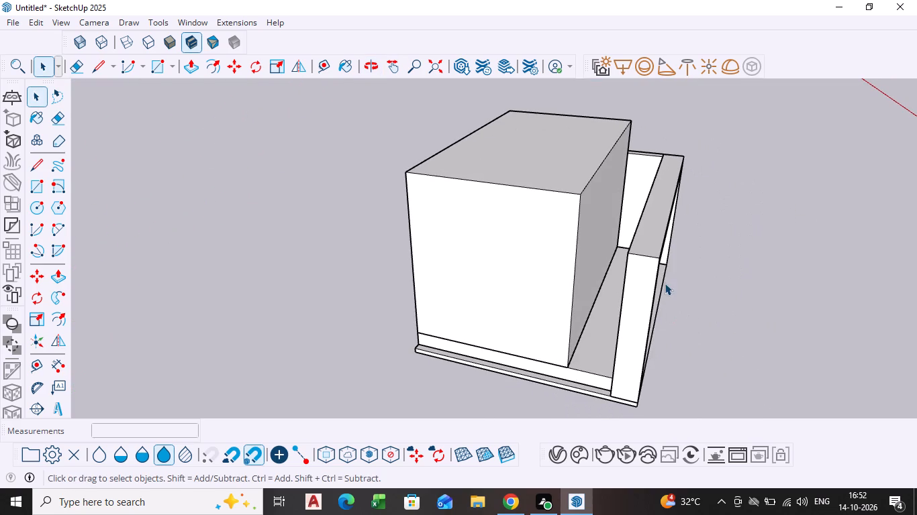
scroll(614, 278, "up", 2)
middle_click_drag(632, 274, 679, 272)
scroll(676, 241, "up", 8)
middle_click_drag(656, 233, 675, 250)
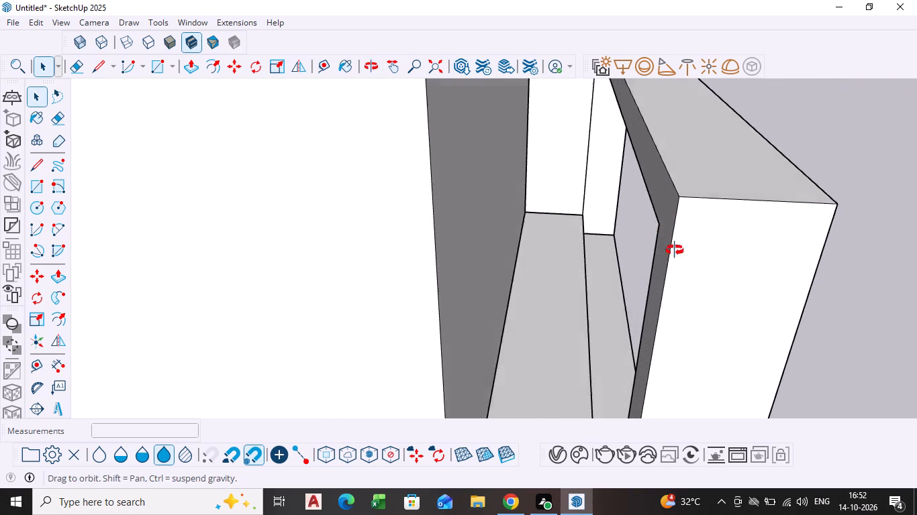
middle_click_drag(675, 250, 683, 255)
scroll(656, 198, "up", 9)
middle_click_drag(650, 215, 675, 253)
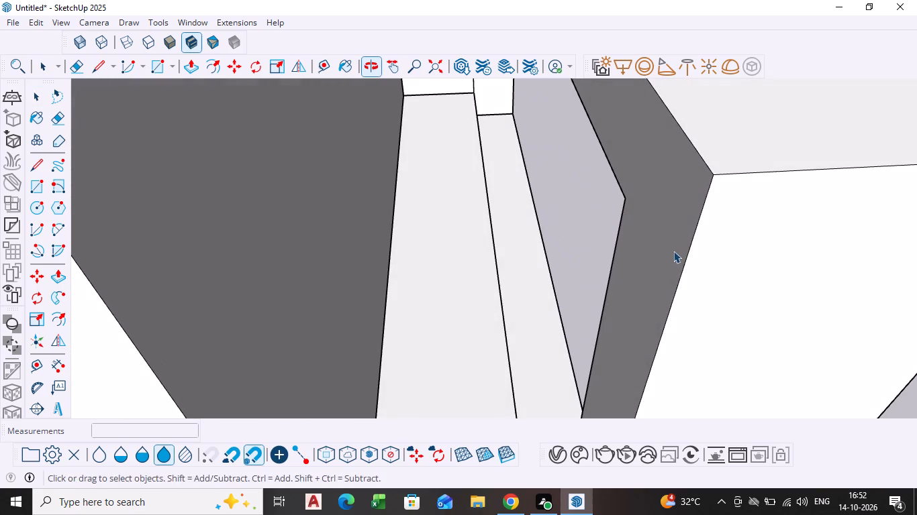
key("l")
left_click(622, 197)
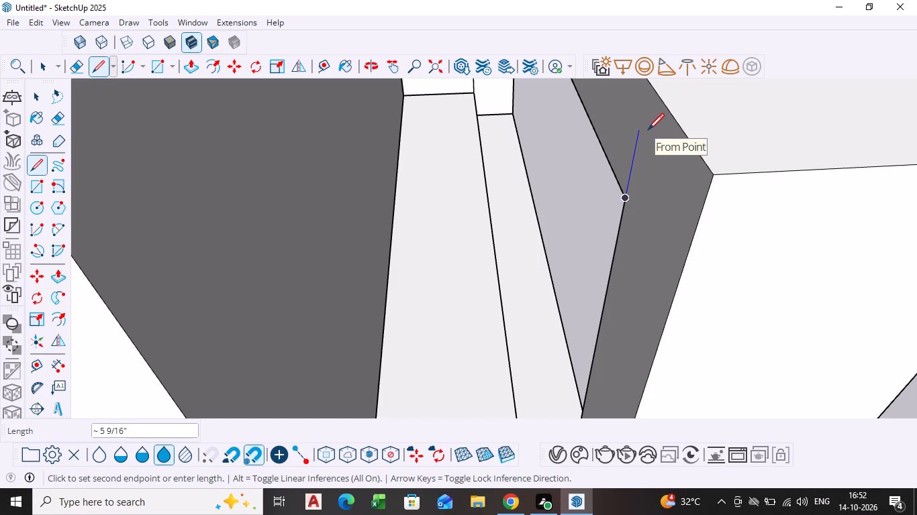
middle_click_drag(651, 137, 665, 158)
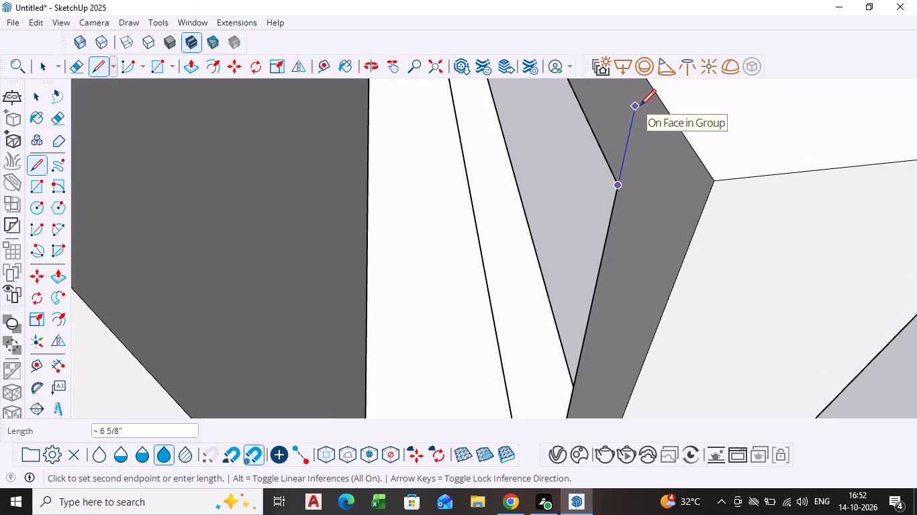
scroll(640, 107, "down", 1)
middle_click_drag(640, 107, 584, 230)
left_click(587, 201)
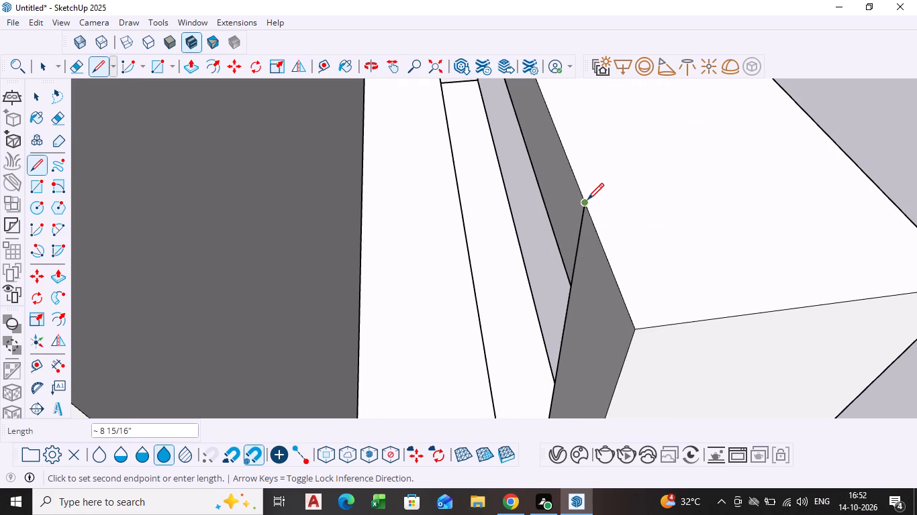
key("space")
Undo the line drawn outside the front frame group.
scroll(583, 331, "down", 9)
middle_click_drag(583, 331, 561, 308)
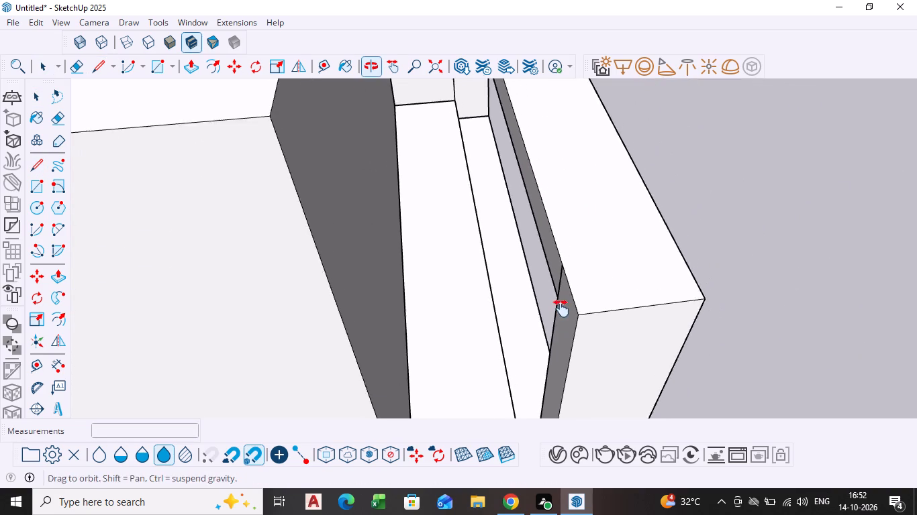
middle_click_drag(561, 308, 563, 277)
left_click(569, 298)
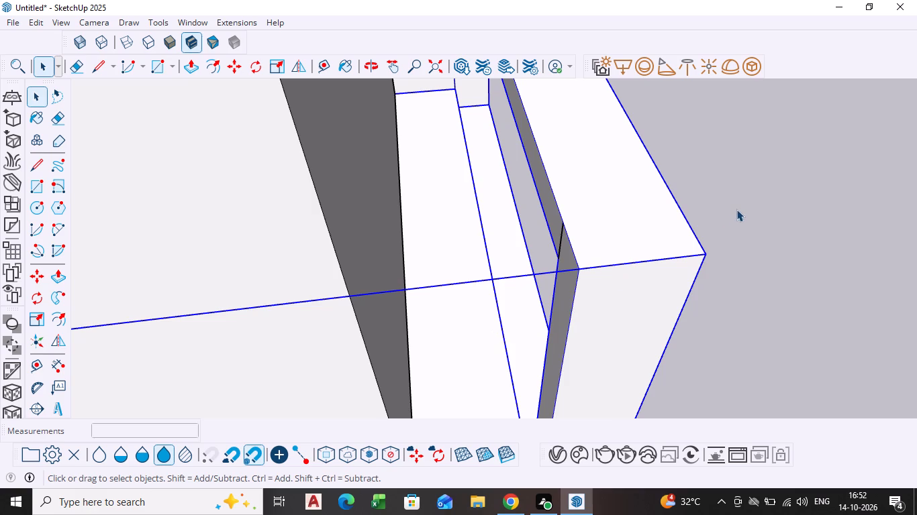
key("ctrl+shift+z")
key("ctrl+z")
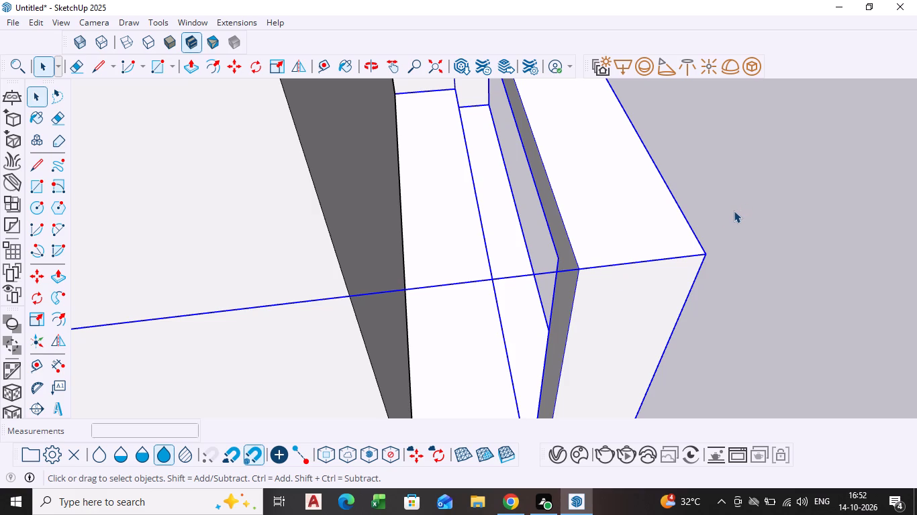
Open the front frame group and split its rear face with an 8 15/16" vertical line from the opening's upper corner to the top edge.
left_click(734, 211)
triple_click(573, 292)
left_click(572, 292)
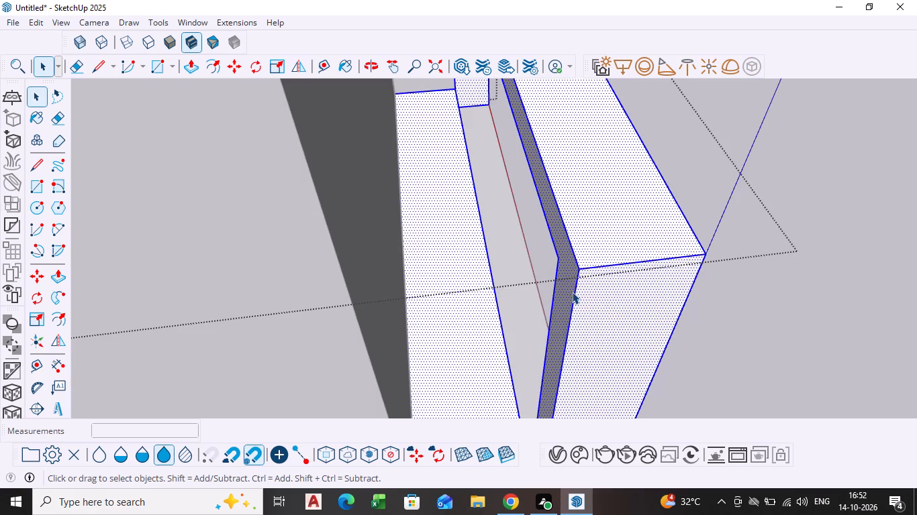
left_click(572, 292)
left_click(570, 291)
left_click(569, 291)
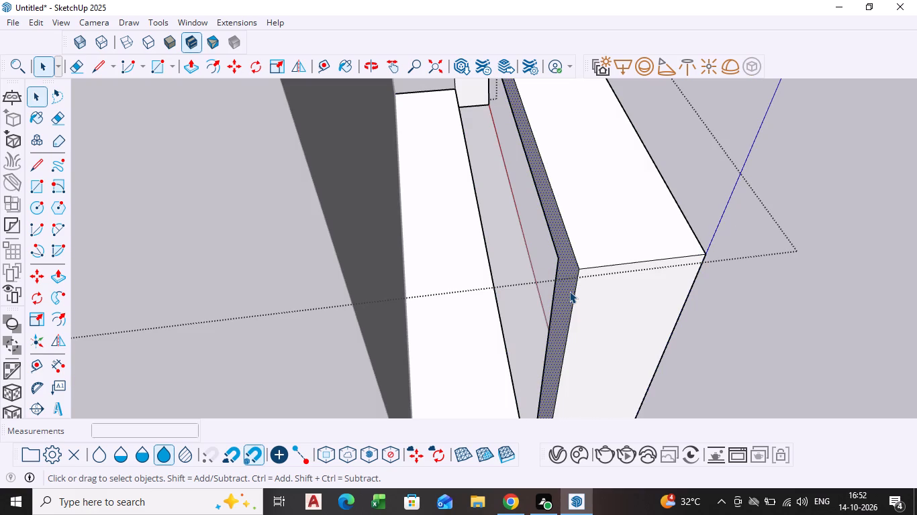
key("l")
left_click(559, 262)
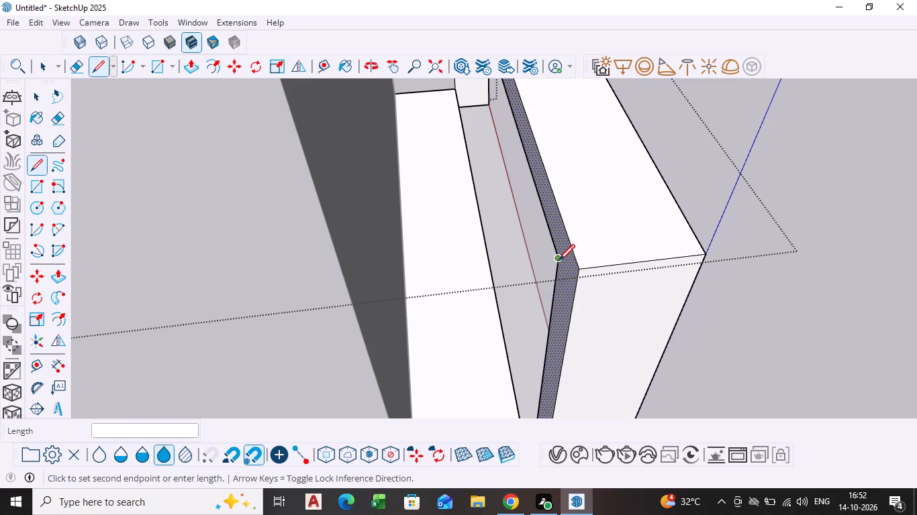
scroll(565, 251, "up", 9)
left_click(556, 271)
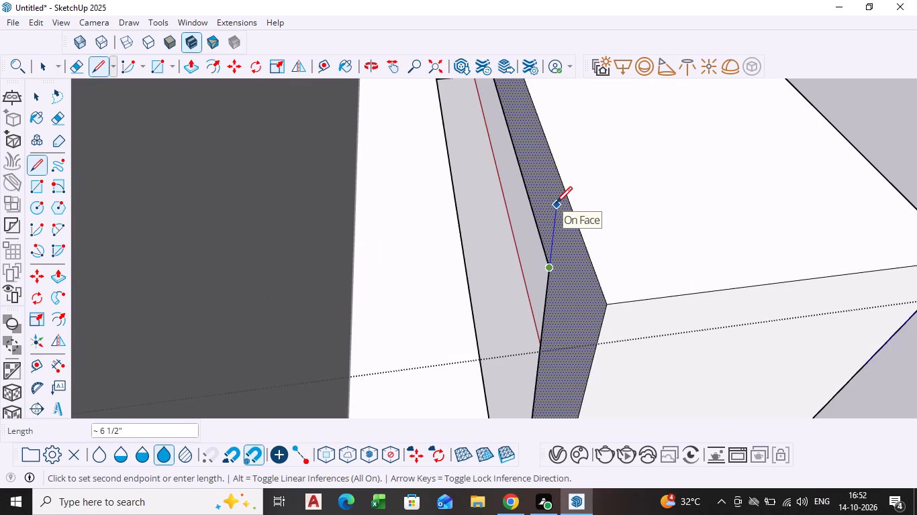
scroll(556, 205, "up", 4)
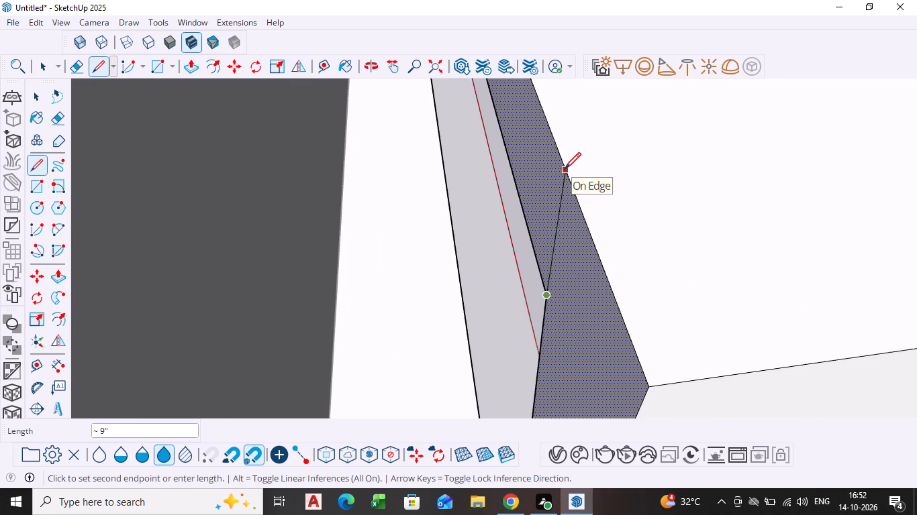
left_click(562, 166)
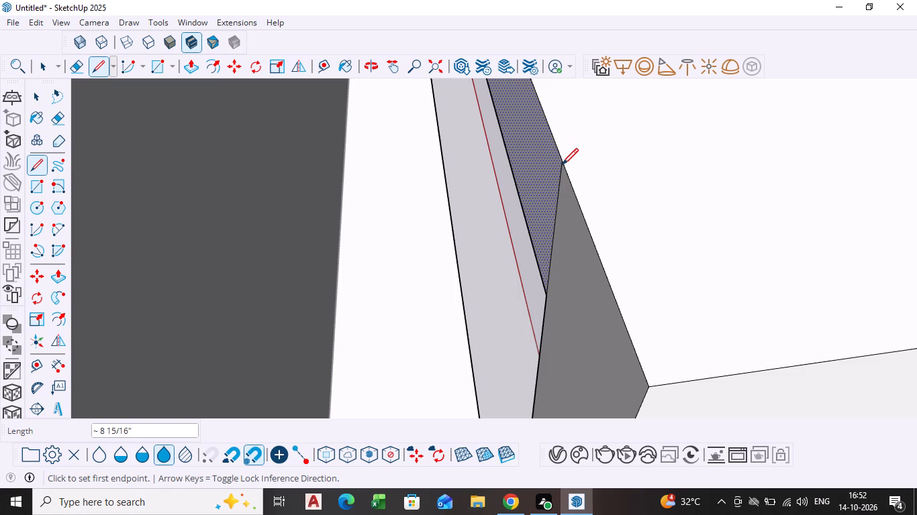
key("space")
Extrude the split-off rear face of the frame's end post about 2' 9 1/8" back towards the box volume, and exit the group.
left_click(568, 347)
key("p")
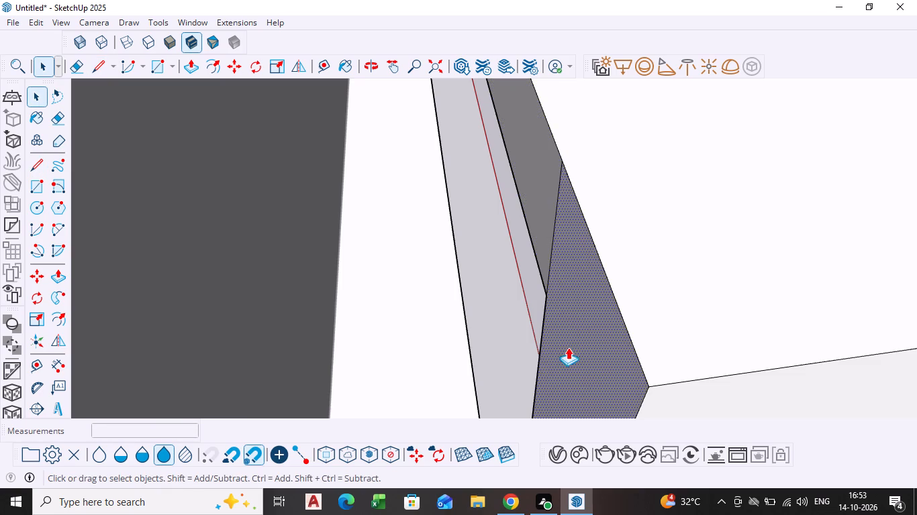
left_click(568, 347)
scroll(392, 297, "down", 8)
middle_click_drag(390, 297, 426, 109)
scroll(139, 176, "down", 5)
middle_click_drag(139, 180, 295, 149, "shift")
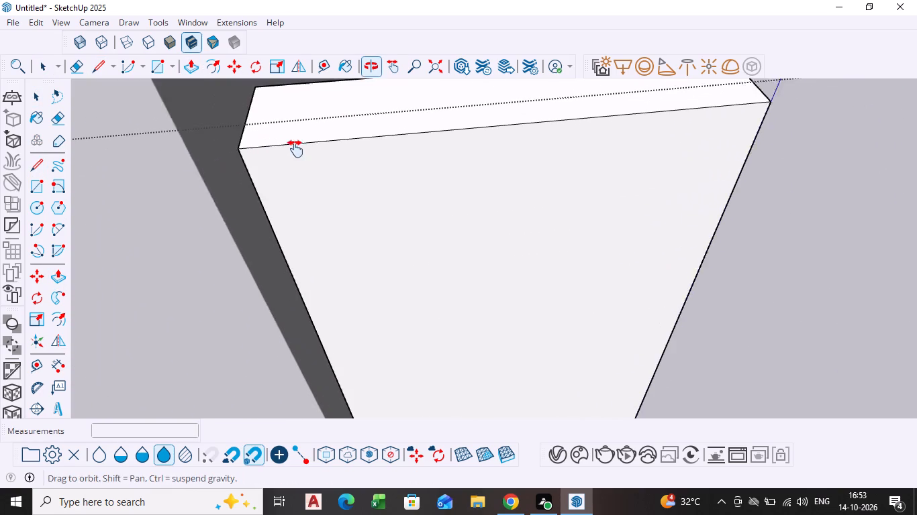
middle_click_drag(295, 149, 302, 146, "shift")
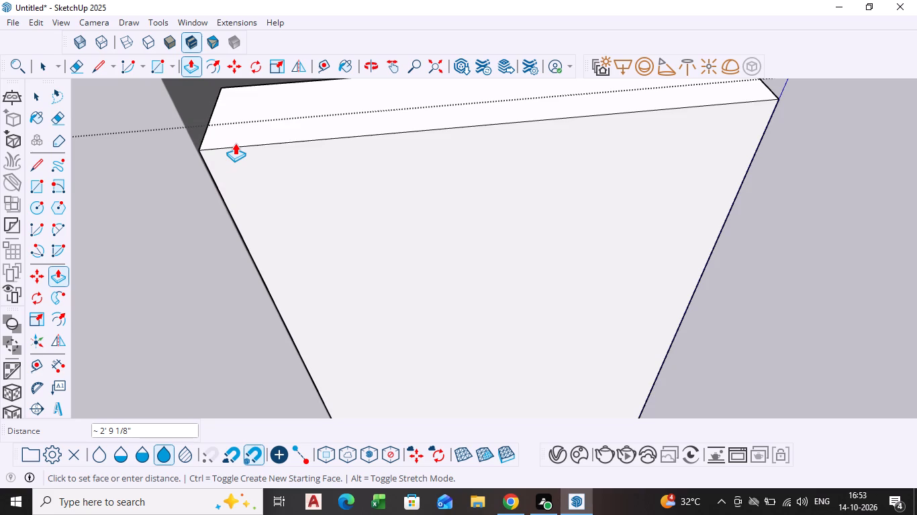
left_click(235, 143)
scroll(340, 187, "down", 8)
middle_click(515, 234)
key("space")
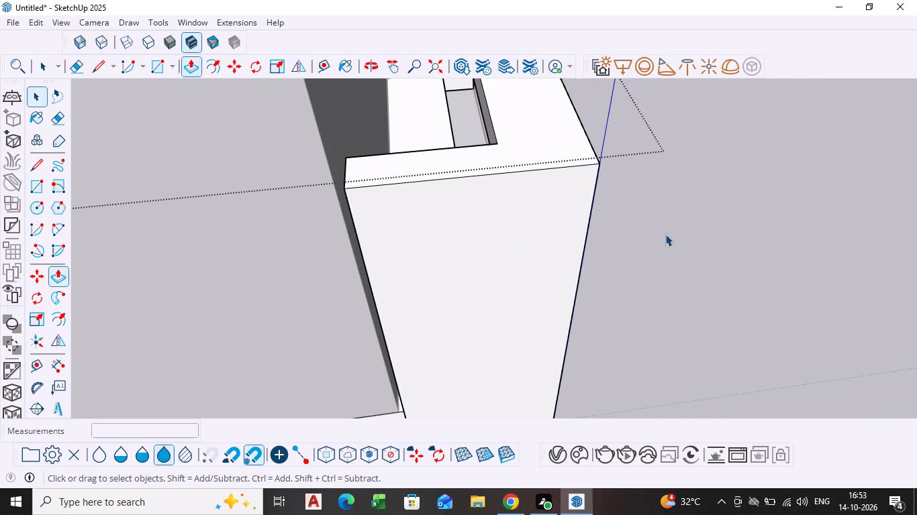
left_click(676, 234)
Reopen the frame group, extend the end post's rear face about 3 3/16" to the box volume's front face, and exit the group.
scroll(656, 247, "down", 3)
middle_click_drag(656, 248, 639, 249)
scroll(630, 247, "up", 1)
middle_click_drag(471, 328, 515, 305)
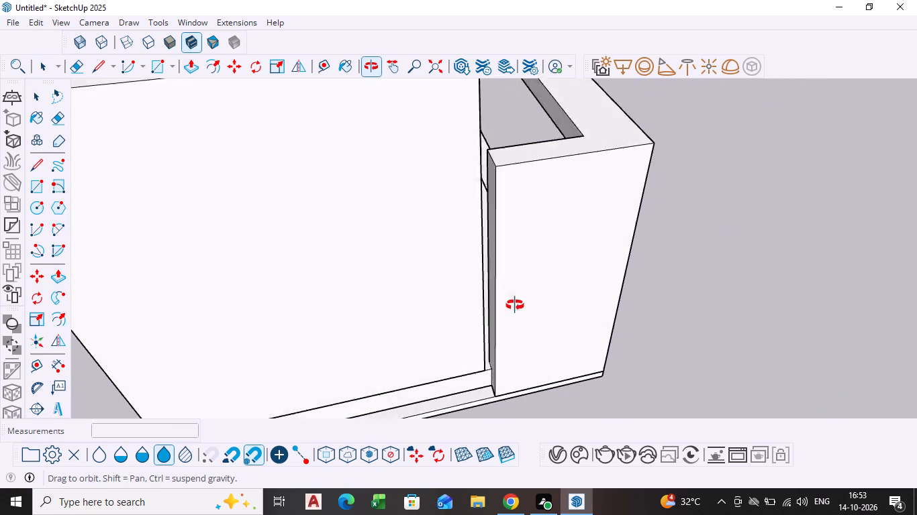
middle_click_drag(515, 305, 579, 282)
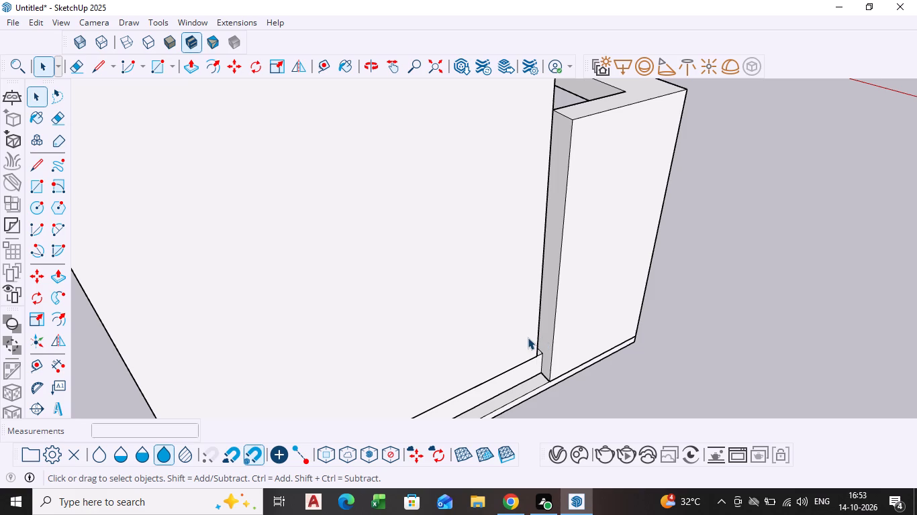
scroll(492, 317, "up", 4)
scroll(566, 335, "up", 5)
middle_click_drag(548, 393, 578, 366)
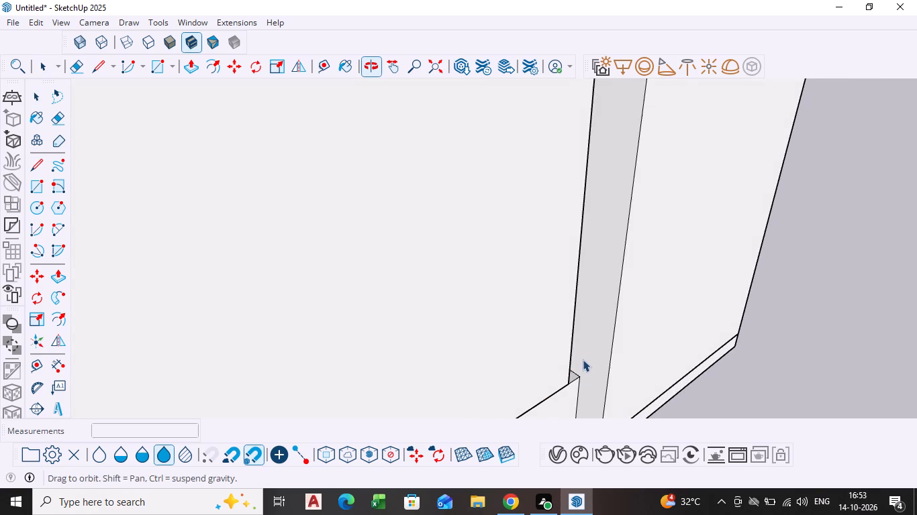
left_click(586, 349)
triple_click(586, 349)
double_click(586, 349)
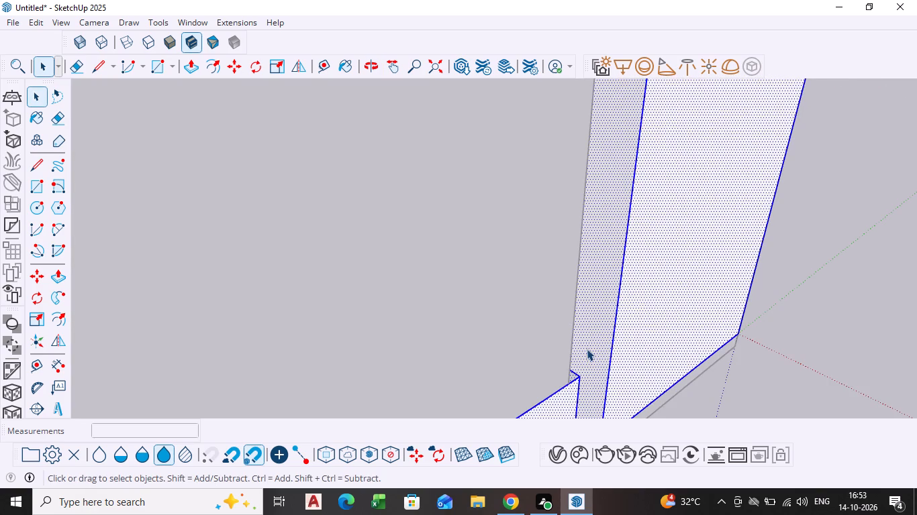
left_click(587, 348)
left_click(587, 348)
left_click(591, 341)
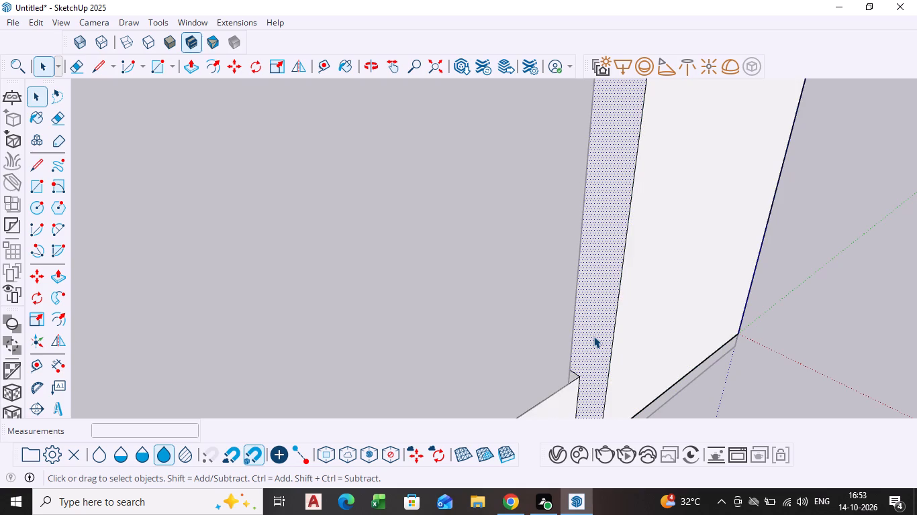
key("p")
left_click(593, 336)
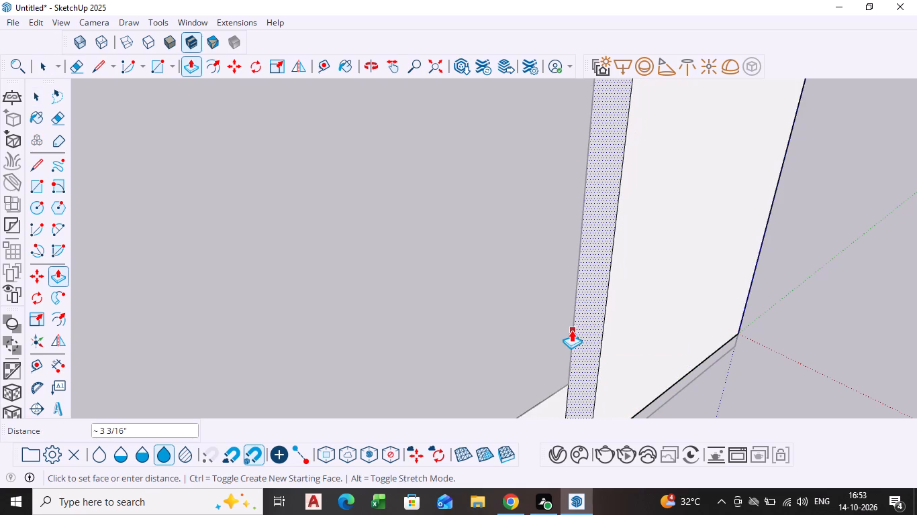
left_click(571, 330)
key("space")
left_click(836, 249)
Examine how the extended end post and frame meet the box volume, from the side and the front.
scroll(829, 255, "down", 8)
middle_click_drag(799, 283, 633, 308)
scroll(663, 297, "down", 5)
scroll(773, 313, "down", 3)
middle_click_drag(773, 314, 557, 272)
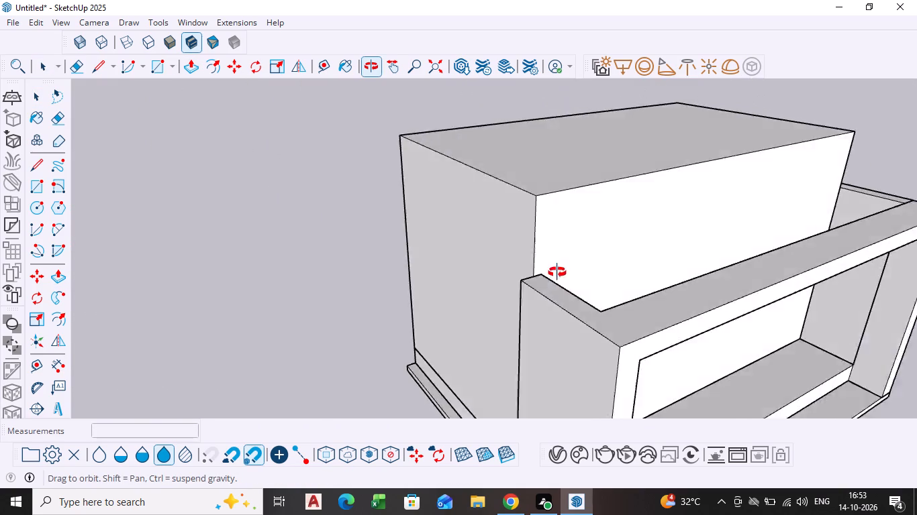
middle_click_drag(557, 272, 485, 235)
scroll(485, 243, "down", 4)
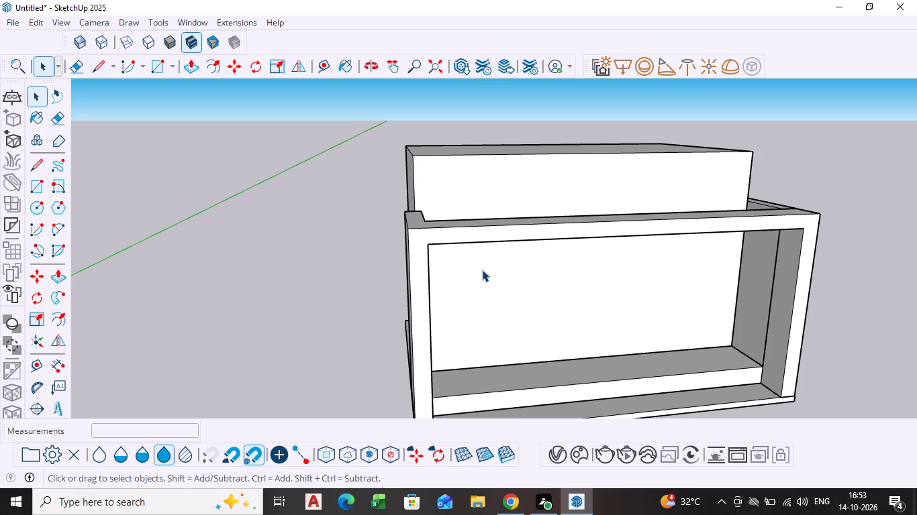
scroll(464, 288, "down", 1)
middle_click_drag(463, 289, 402, 266)
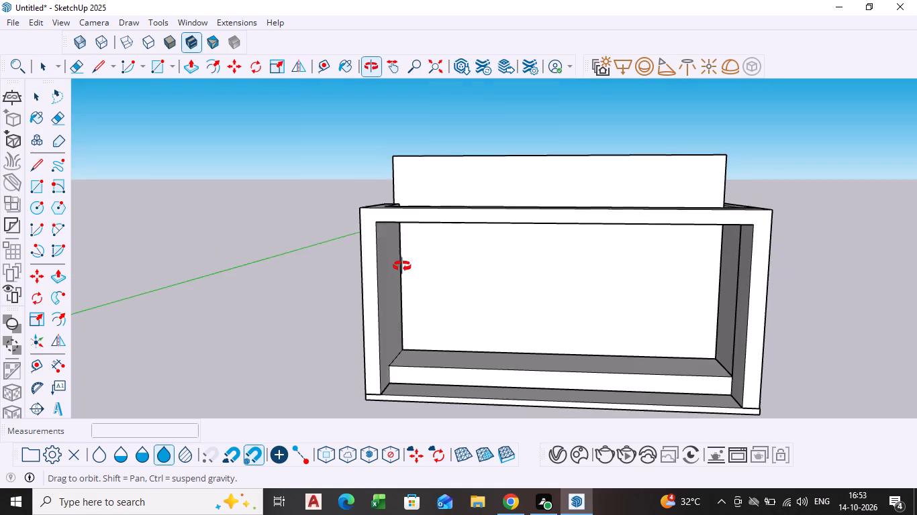
Open the front frame group and extend the top beam's rear face about 3' 1/4" back to the box volume.
middle_click_drag(402, 266, 403, 288)
middle_click_drag(430, 276, 431, 322)
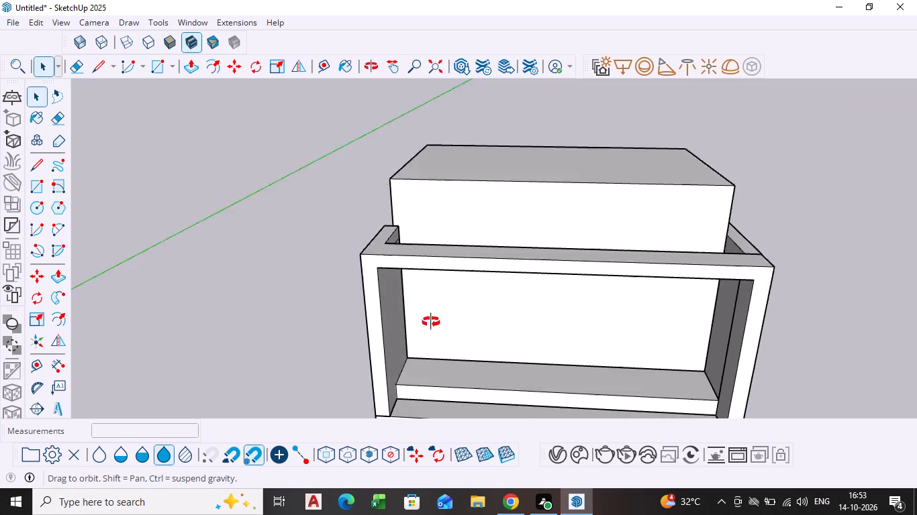
middle_click_drag(431, 322, 424, 361)
scroll(624, 274, "up", 2)
middle_click_drag(620, 276, 450, 294)
scroll(620, 276, "down", 1)
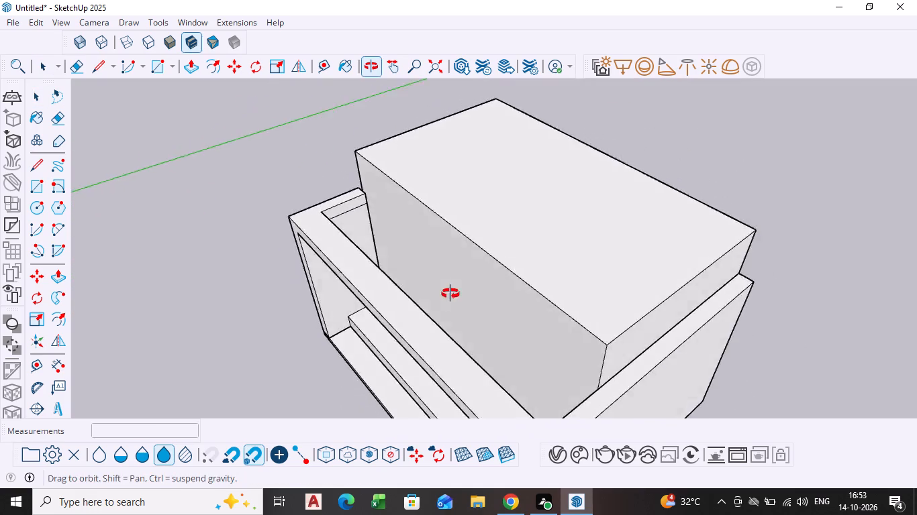
middle_click_drag(450, 294, 392, 299)
scroll(403, 307, "down", 1)
middle_click_drag(402, 307, 376, 227, "shift")
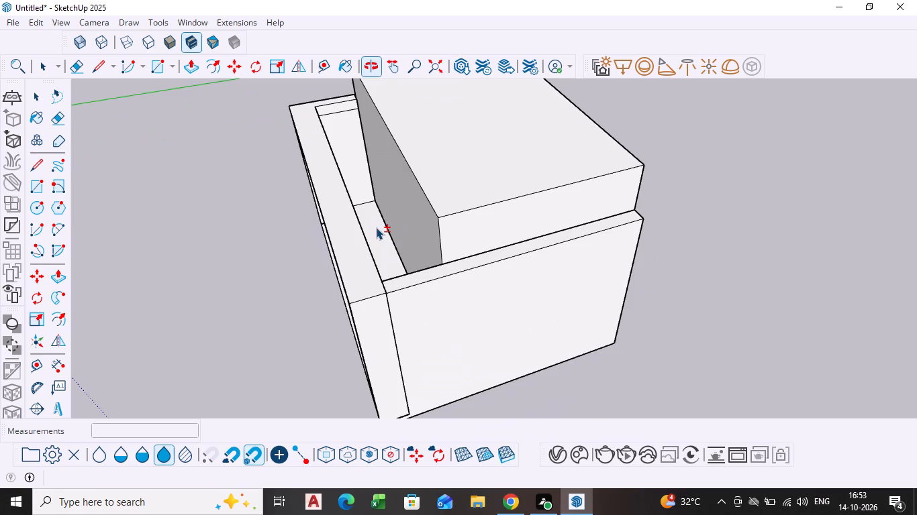
middle_click_drag(377, 257, 367, 302)
middle_click_drag(380, 211, 385, 261)
scroll(381, 217, "down", 1, "shift")
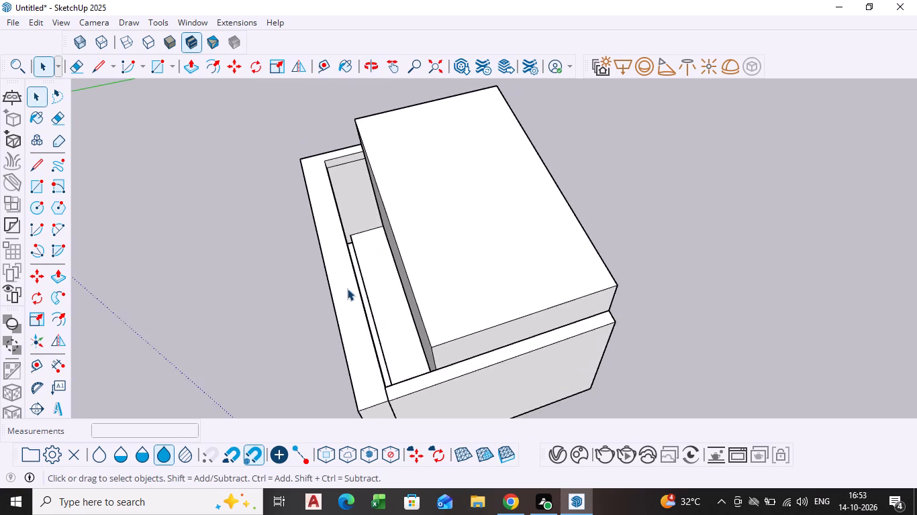
scroll(347, 288, "up", 2)
middle_click_drag(351, 292, 397, 278)
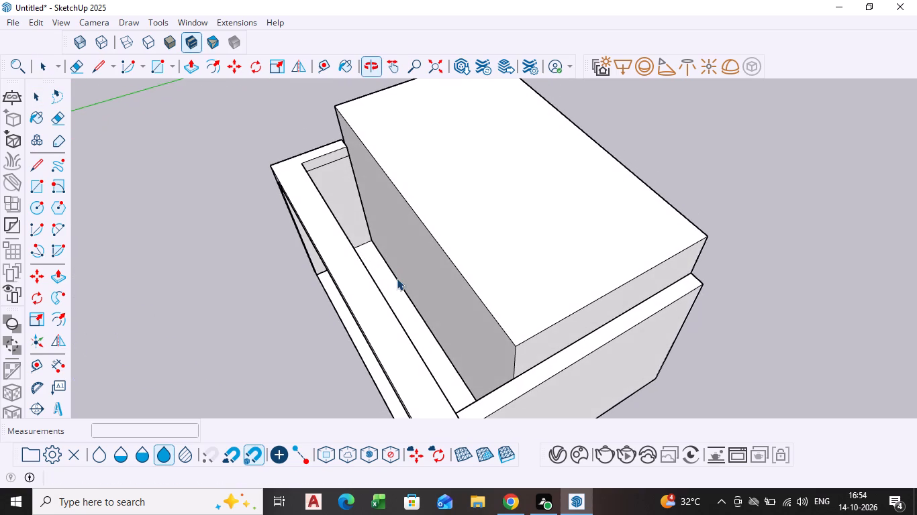
middle_click_drag(387, 288, 358, 296)
scroll(368, 321, "up", 2)
middle_click_drag(367, 321, 348, 319)
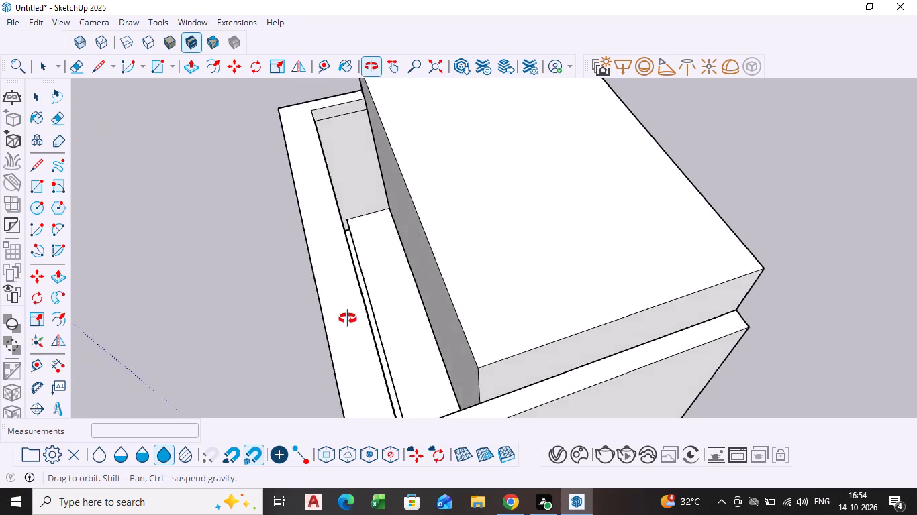
middle_click_drag(348, 319, 265, 309)
scroll(290, 304, "up", 4)
left_click(299, 310)
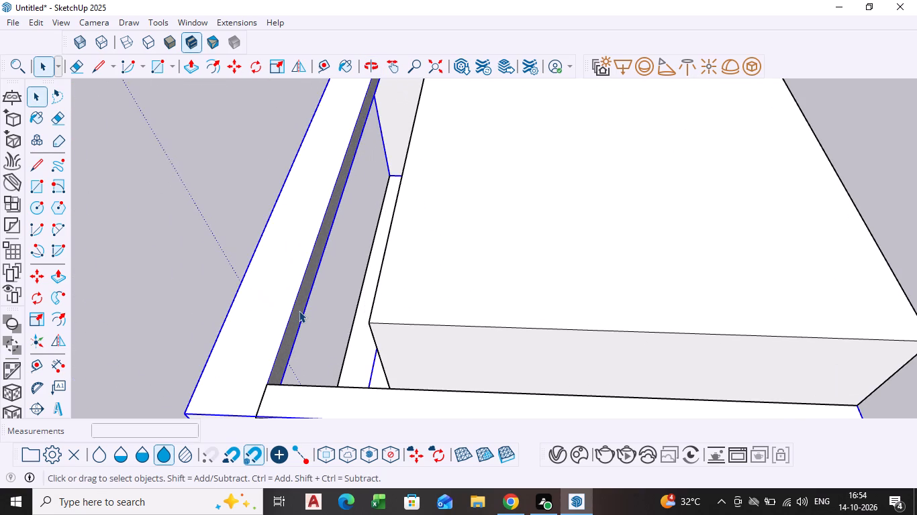
triple_click(299, 310)
left_click(299, 310)
left_click(299, 310)
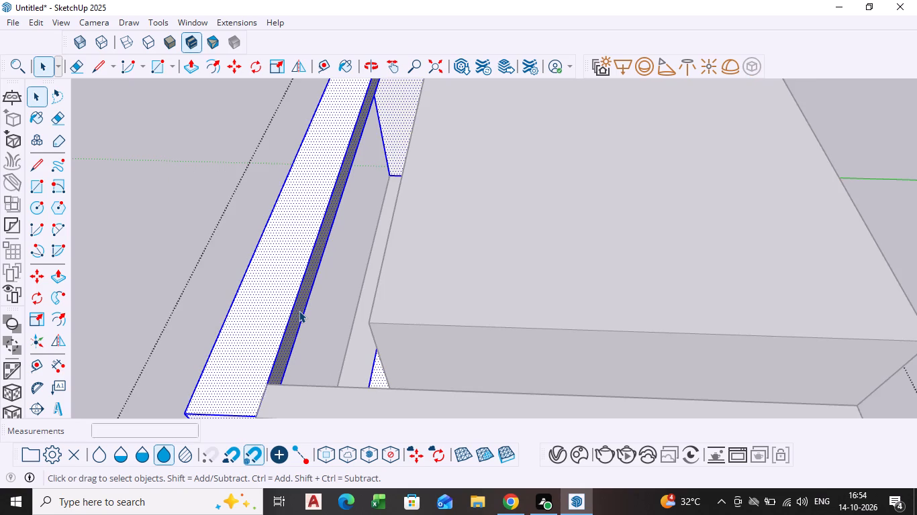
left_click(299, 310)
left_click(299, 310)
key("p")
left_click(299, 310)
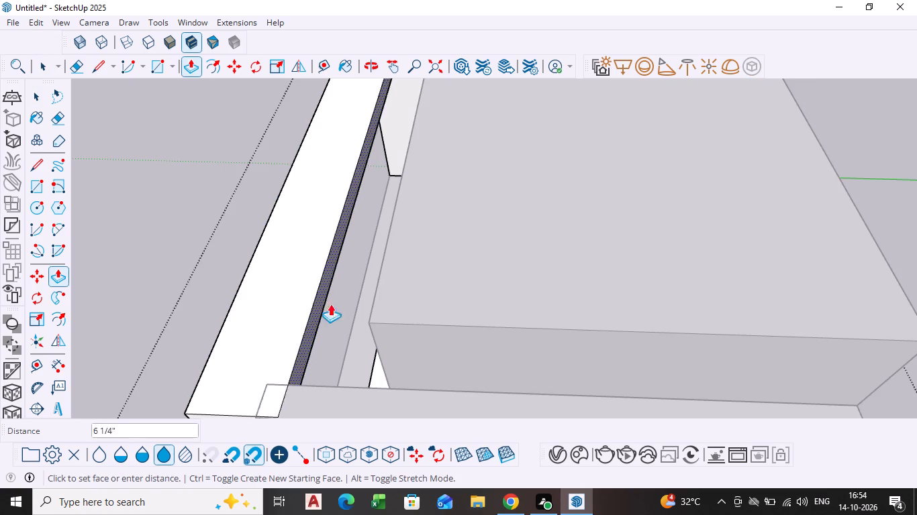
middle_click_drag(361, 301, 473, 249)
scroll(361, 301, "down", 1)
left_click(393, 279)
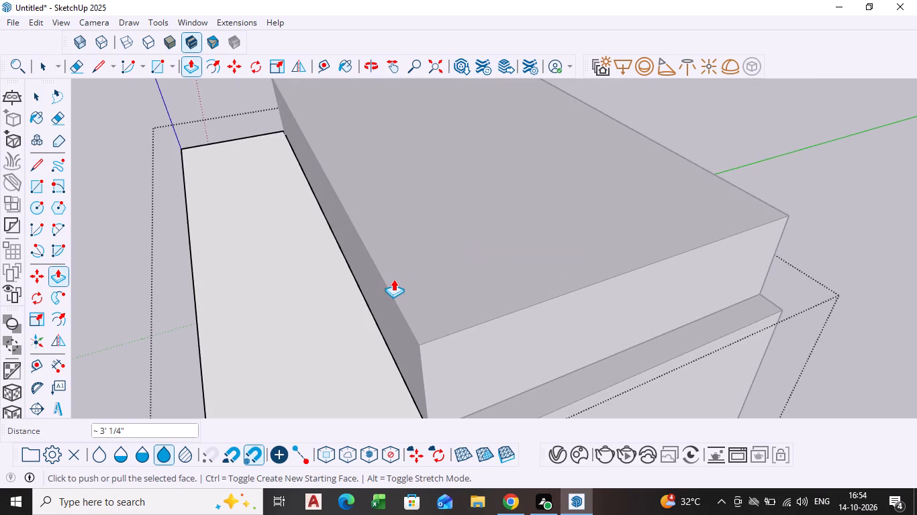
key("space")
Examine where the extended beam's top face and rear edge meet the side wall, and exit the group.
scroll(409, 289, "down", 5)
scroll(407, 294, "down", 1, "shift")
middle_click_drag(401, 292, 373, 223, "shift")
middle_click_drag(351, 260, 342, 307)
scroll(383, 376, "up", 5)
middle_click_drag(371, 371, 363, 296, "shift")
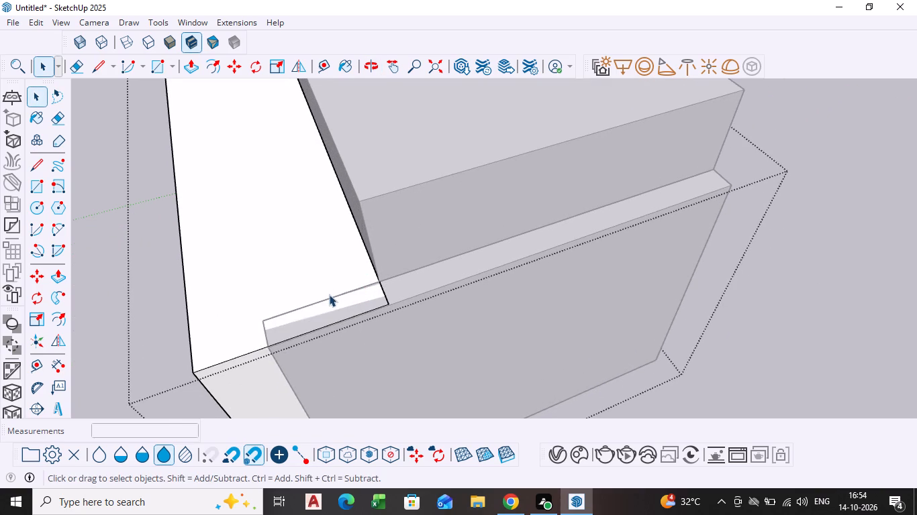
left_click(330, 296)
left_click(330, 298)
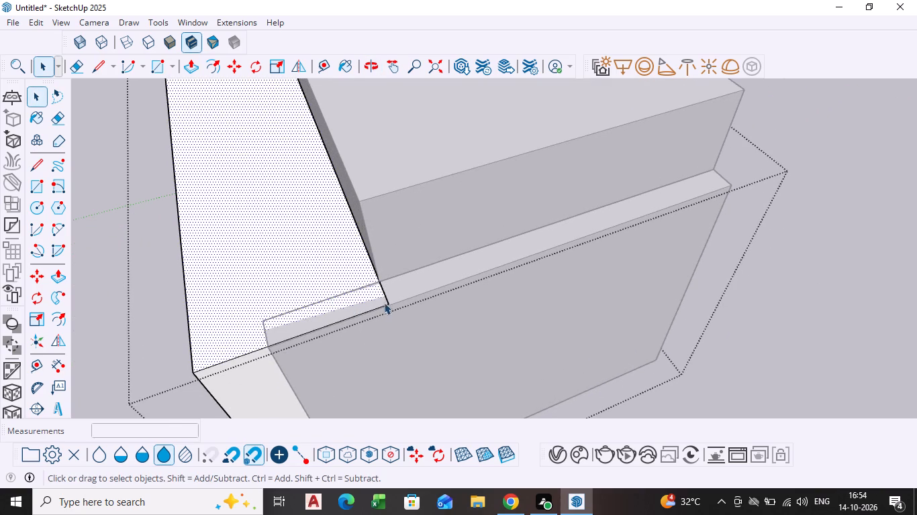
left_click(385, 299)
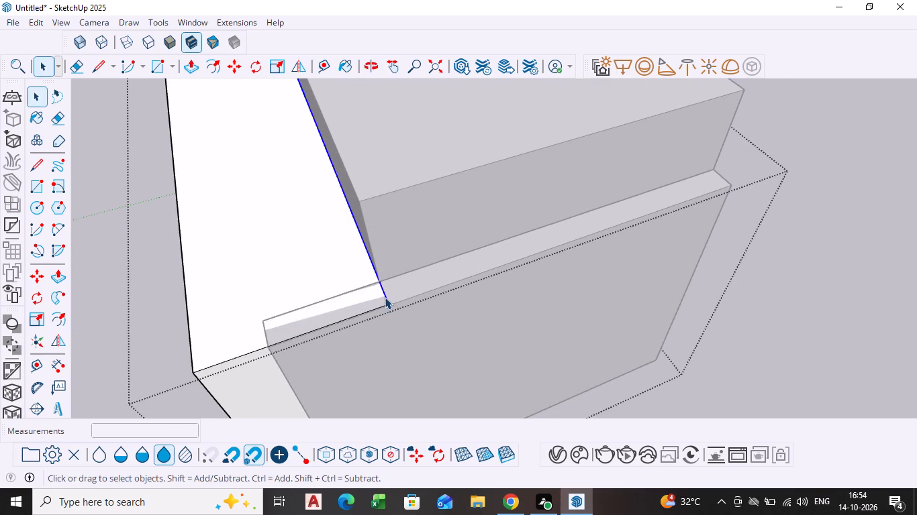
left_click(385, 297)
left_click(384, 294)
left_click(385, 292)
left_click(385, 292)
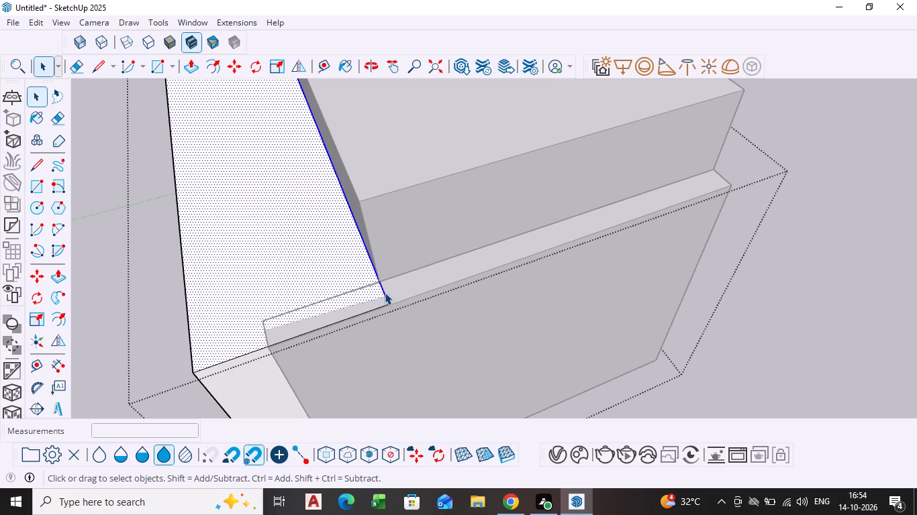
left_click(385, 292)
left_click(815, 280)
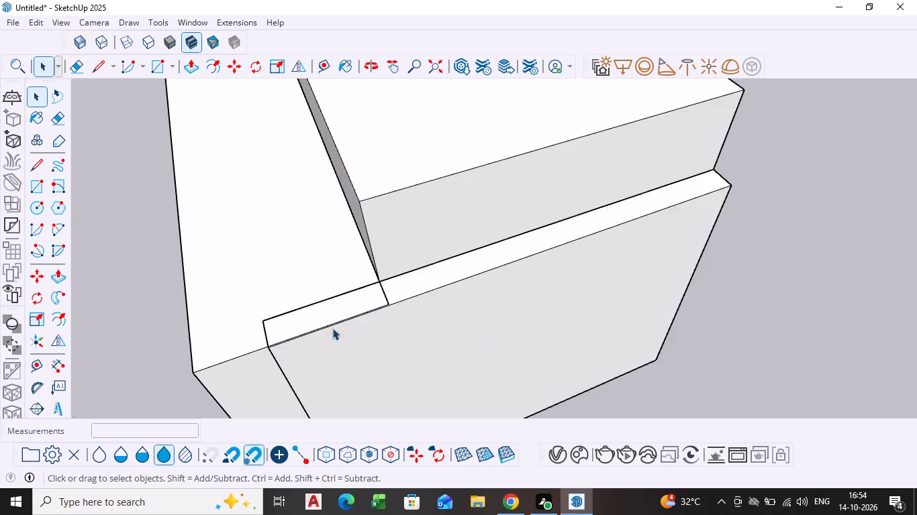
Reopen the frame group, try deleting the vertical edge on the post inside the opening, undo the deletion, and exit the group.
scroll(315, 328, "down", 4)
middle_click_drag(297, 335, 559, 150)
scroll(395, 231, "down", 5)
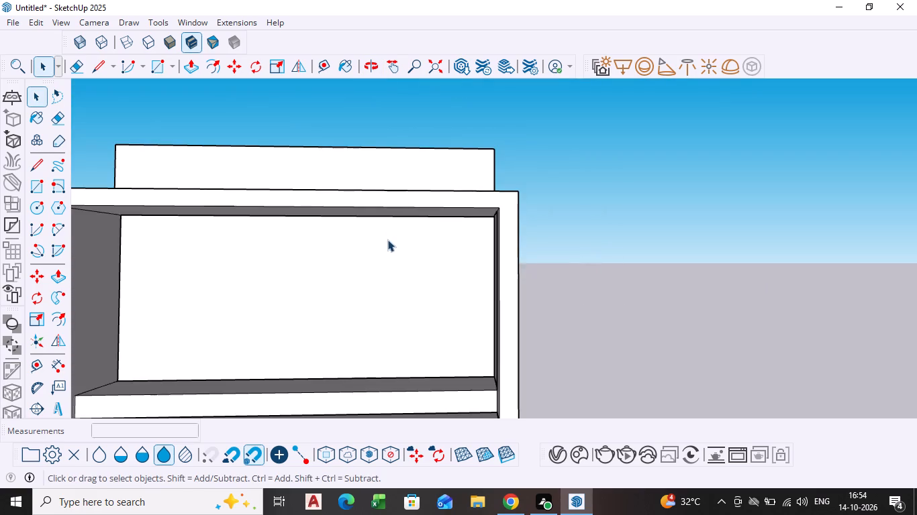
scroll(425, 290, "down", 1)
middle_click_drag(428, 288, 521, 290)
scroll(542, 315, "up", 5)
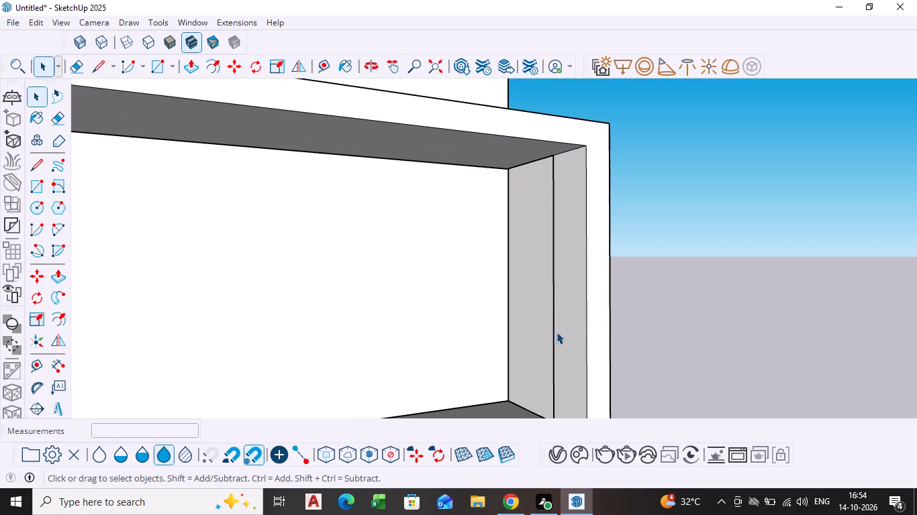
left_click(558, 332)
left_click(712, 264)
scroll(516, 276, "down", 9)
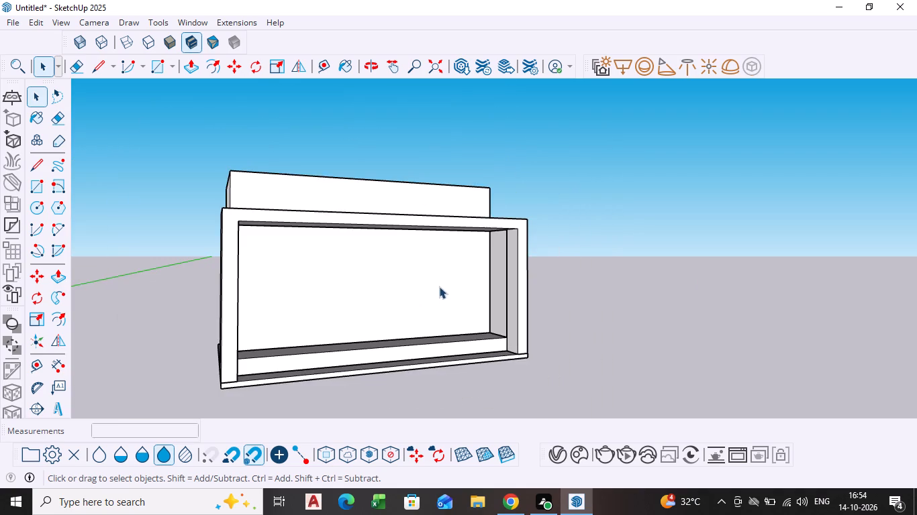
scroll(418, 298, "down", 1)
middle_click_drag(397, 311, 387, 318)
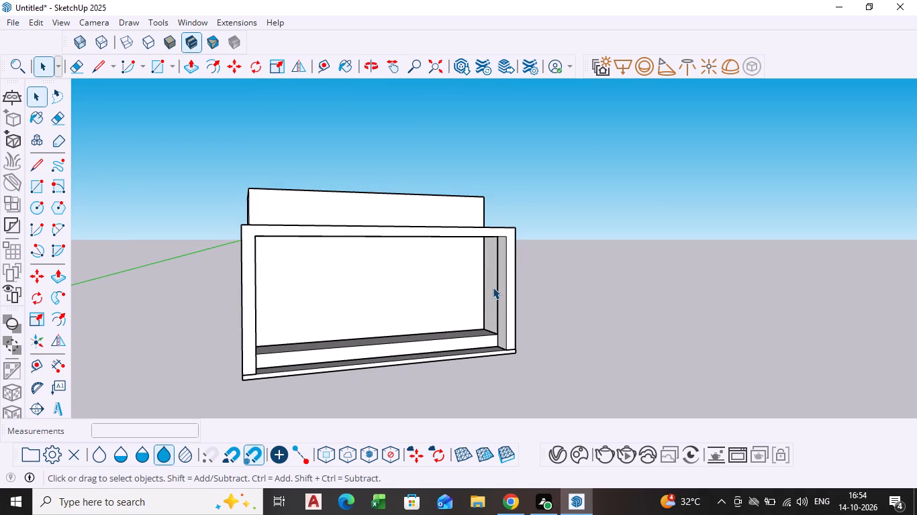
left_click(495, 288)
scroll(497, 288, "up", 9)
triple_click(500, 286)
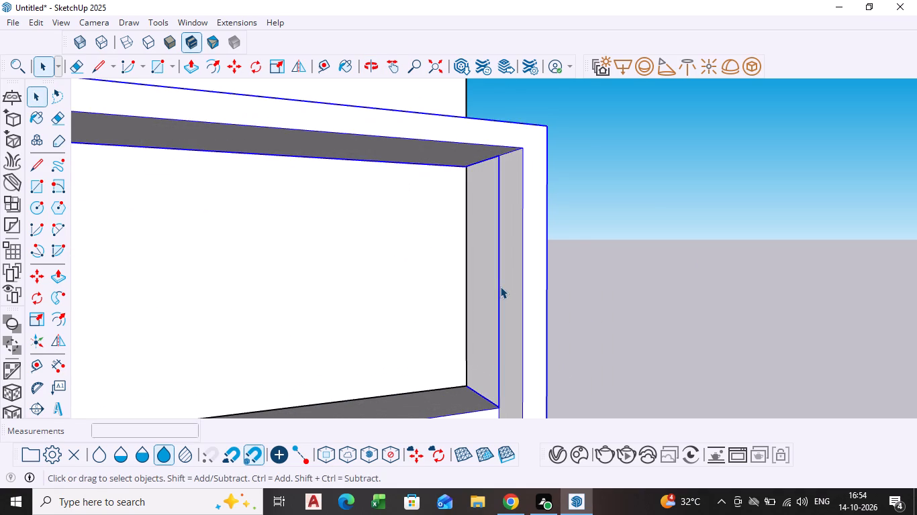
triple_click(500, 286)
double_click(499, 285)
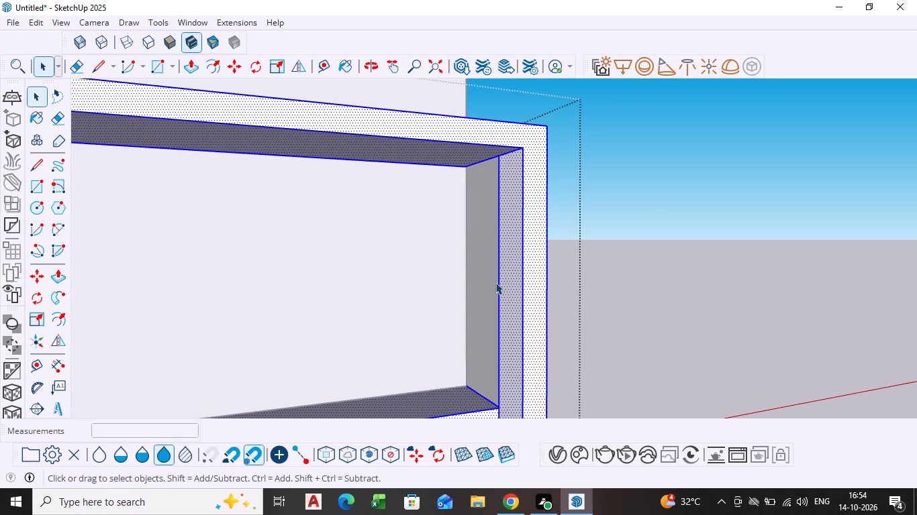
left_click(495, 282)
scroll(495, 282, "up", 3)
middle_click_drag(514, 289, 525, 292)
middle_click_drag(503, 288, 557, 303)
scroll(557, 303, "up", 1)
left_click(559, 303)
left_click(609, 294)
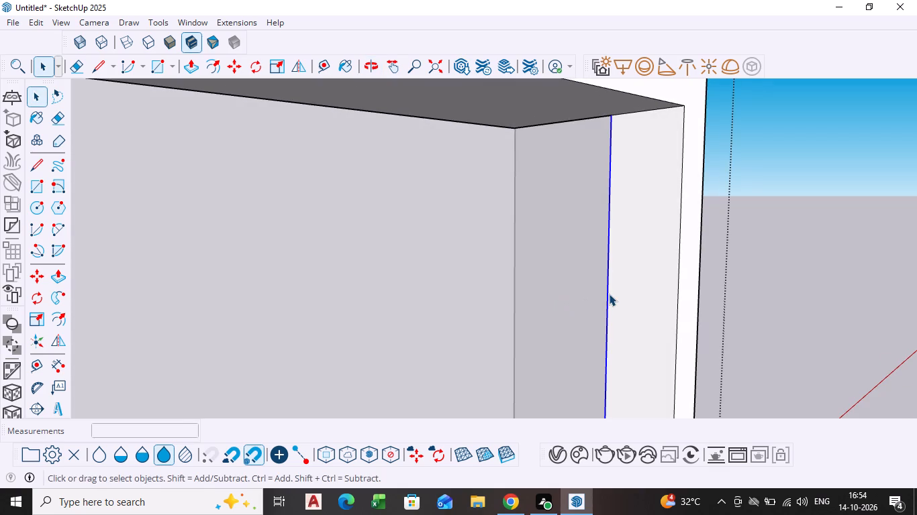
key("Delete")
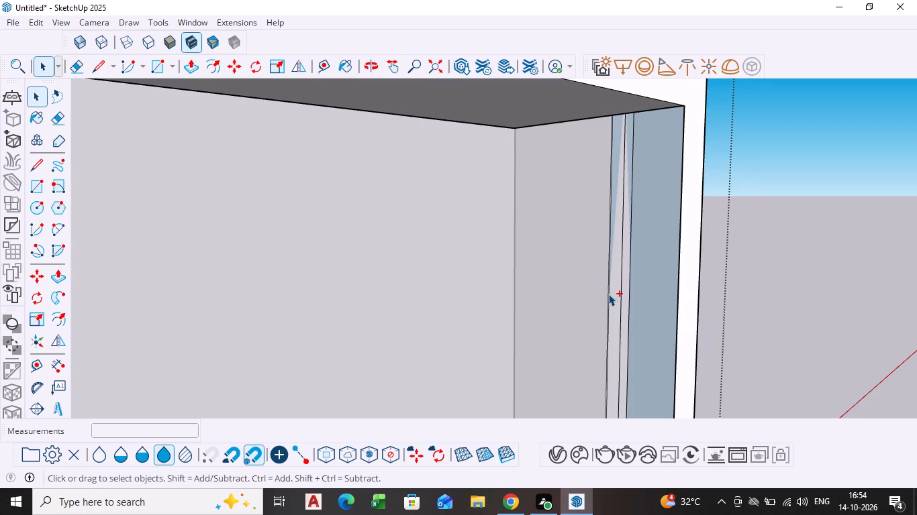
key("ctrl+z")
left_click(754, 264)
Examine the whole structure from the front and sides, including the frame's roofed connection to the box volume.
scroll(734, 262, "down", 13)
middle_click_drag(618, 306, 605, 311)
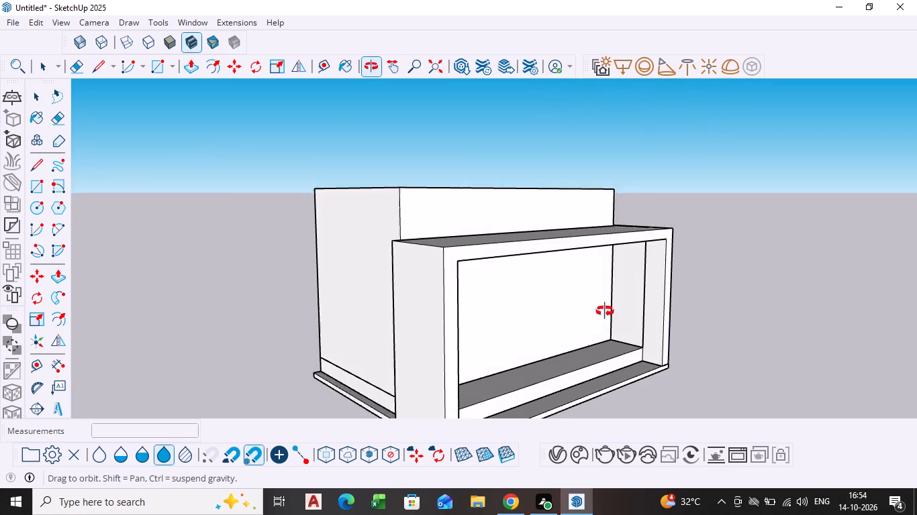
middle_click_drag(605, 311, 536, 321)
scroll(530, 319, "down", 8)
middle_click_drag(512, 326, 425, 298, "shift")
scroll(405, 298, "up", 3)
middle_click_drag(396, 304, 344, 304)
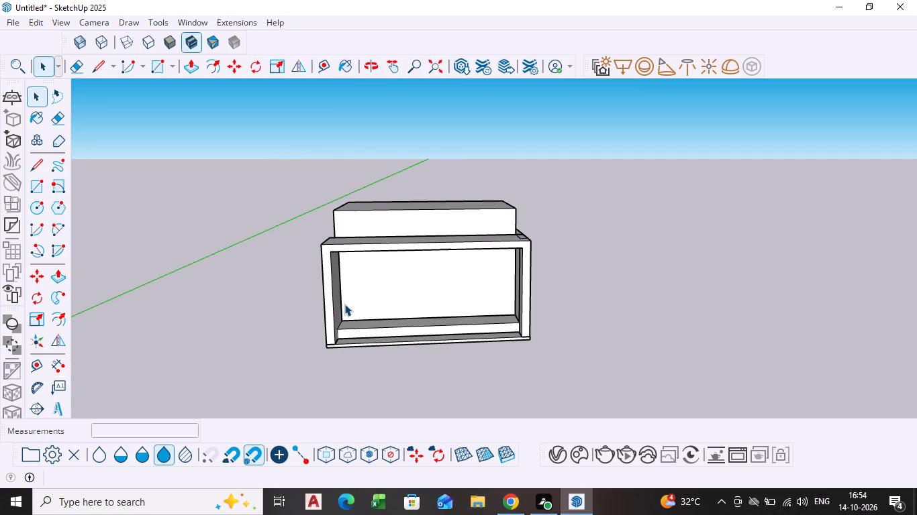
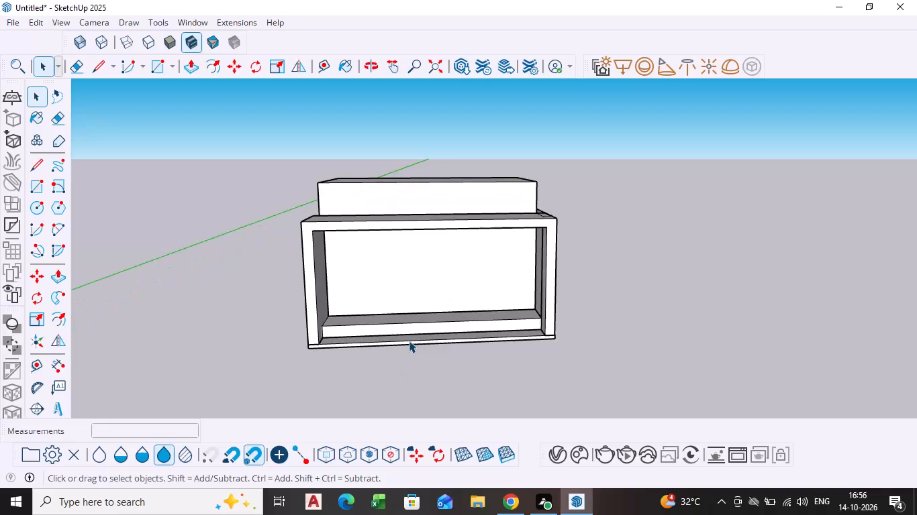
Open the base slab group, extend the slab's left side face outward about 14' 11" beyond the frame, and exit the group.
middle_click_drag(408, 341, 389, 387)
scroll(370, 340, "up", 3)
middle_click_drag(368, 338, 373, 306)
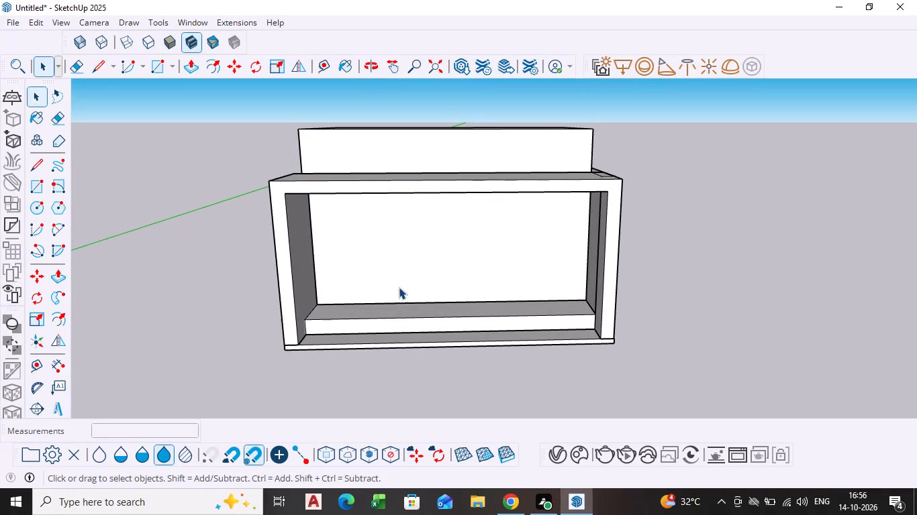
scroll(640, 182, "down", 1)
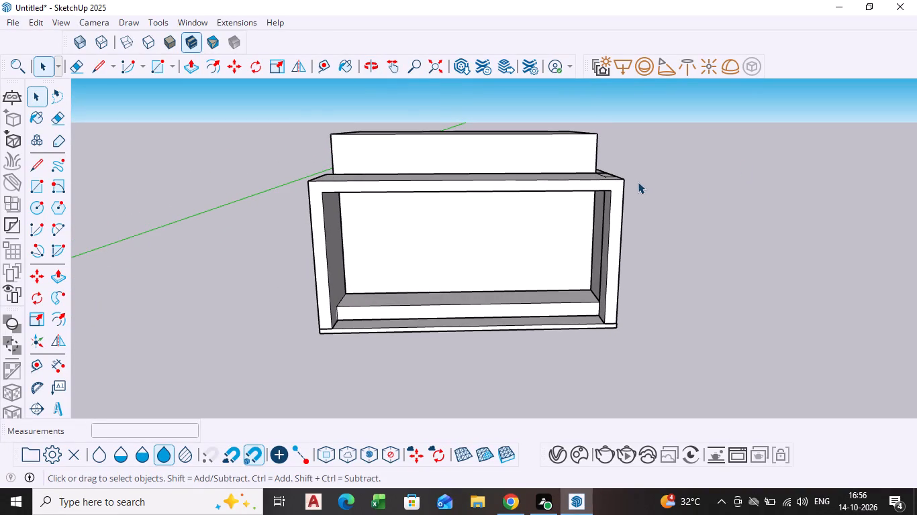
scroll(393, 261, "down", 2)
middle_click_drag(393, 261, 540, 235)
scroll(381, 310, "up", 4)
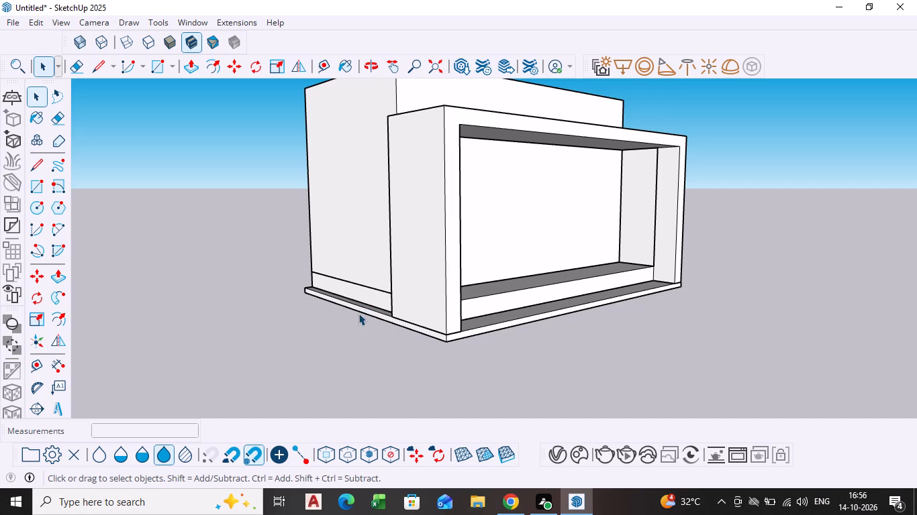
triple_click(363, 310)
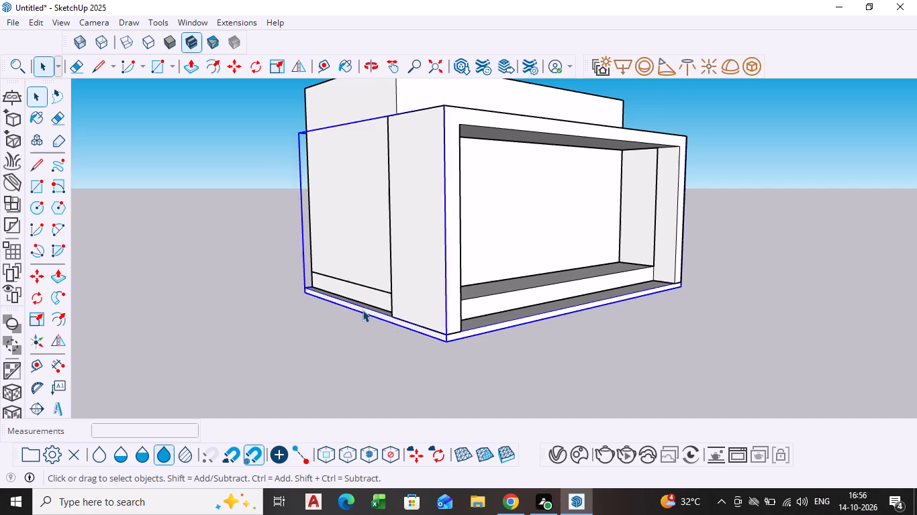
left_click(363, 310)
left_click(363, 310)
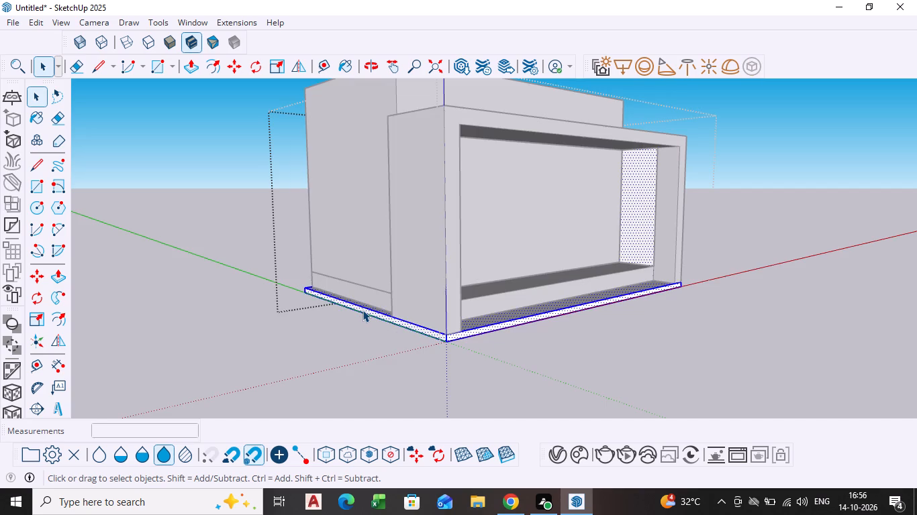
key("p")
left_click(363, 310)
scroll(288, 329, "down", 7)
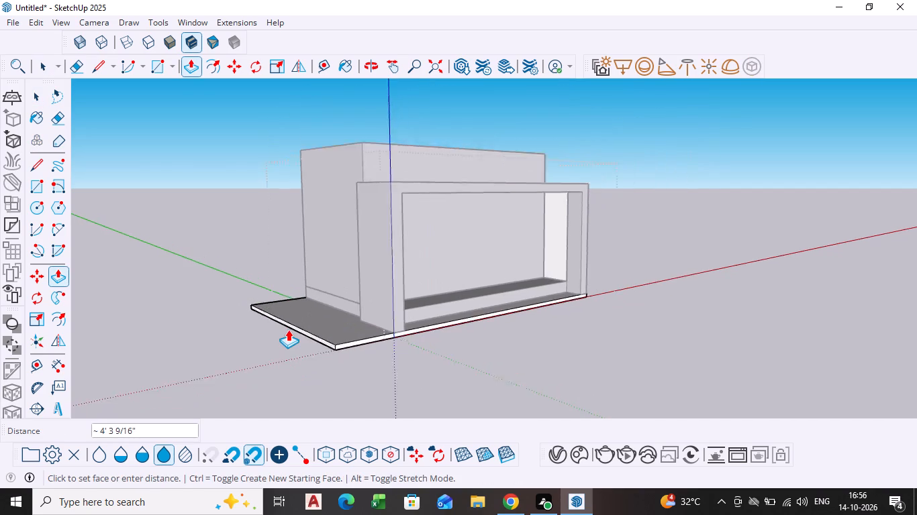
scroll(288, 329, "down", 2)
middle_click_drag(285, 329, 260, 339)
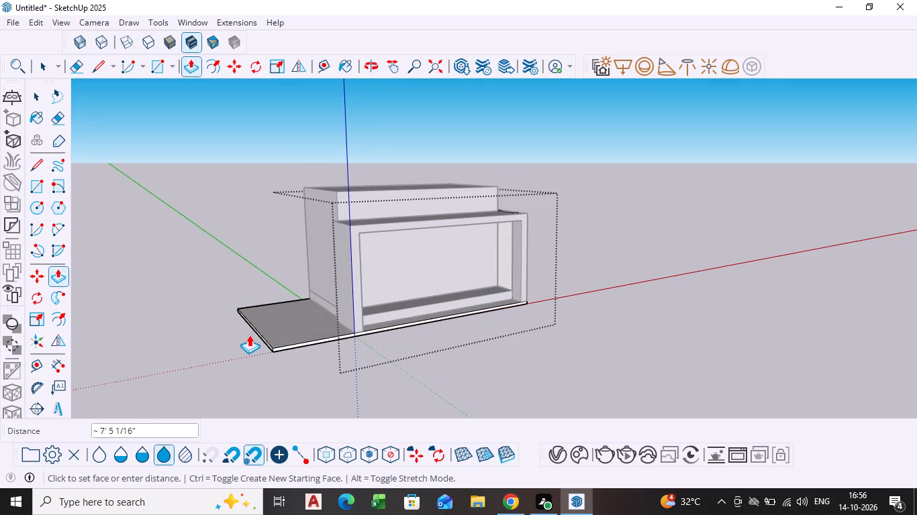
scroll(231, 337, "down", 3)
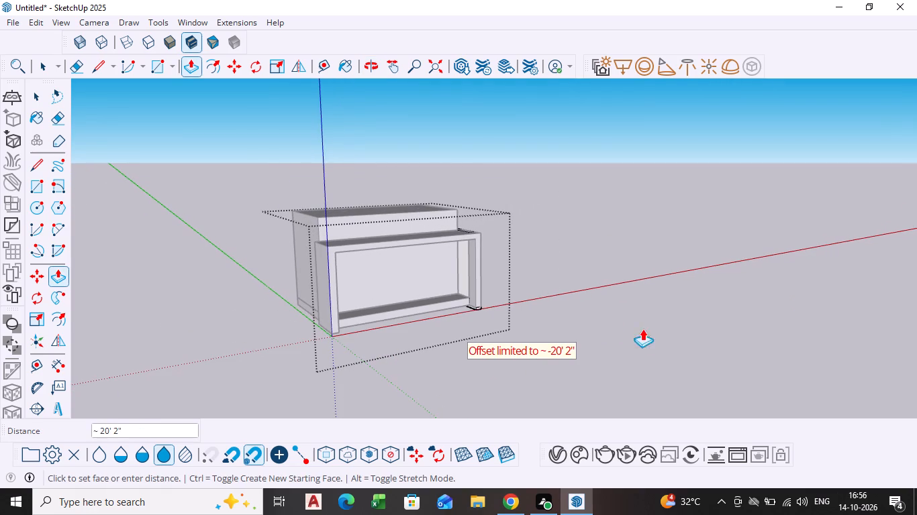
scroll(245, 382, "down", 2)
middle_click_drag(246, 379, 283, 349)
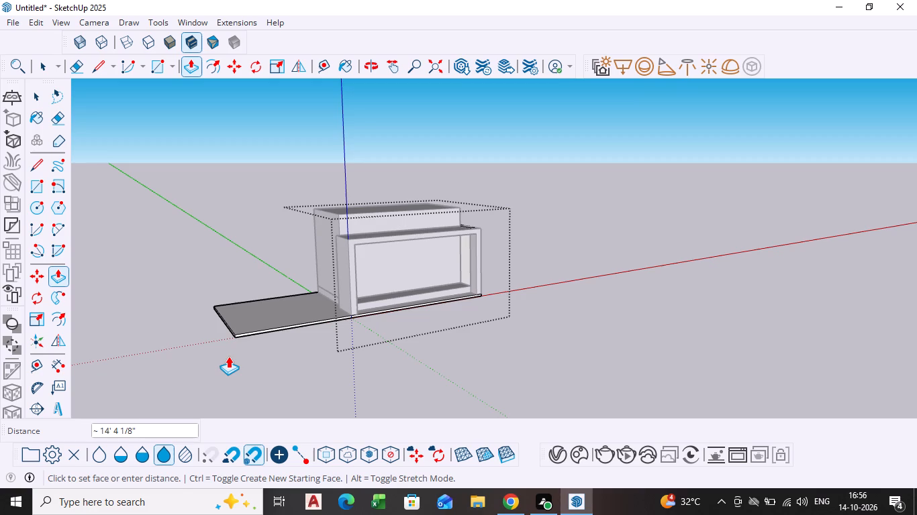
left_click(224, 356)
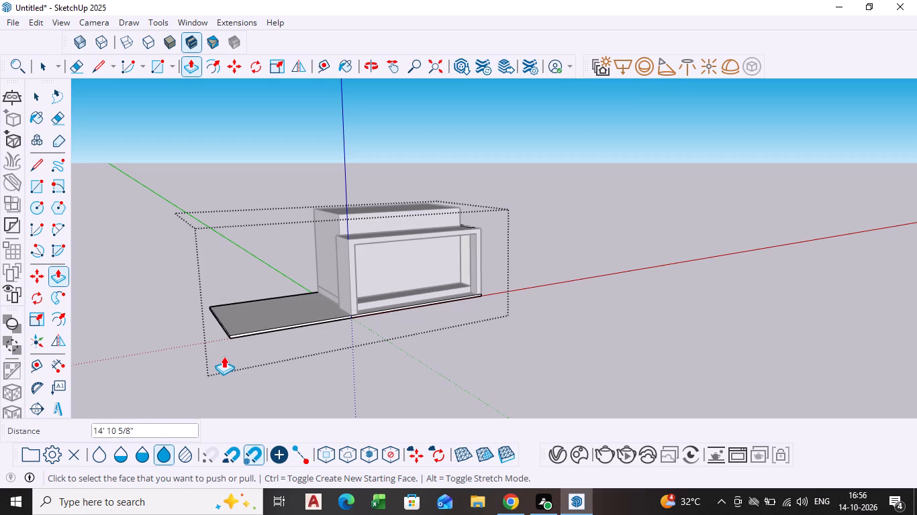
key("space")
left_click(592, 346)
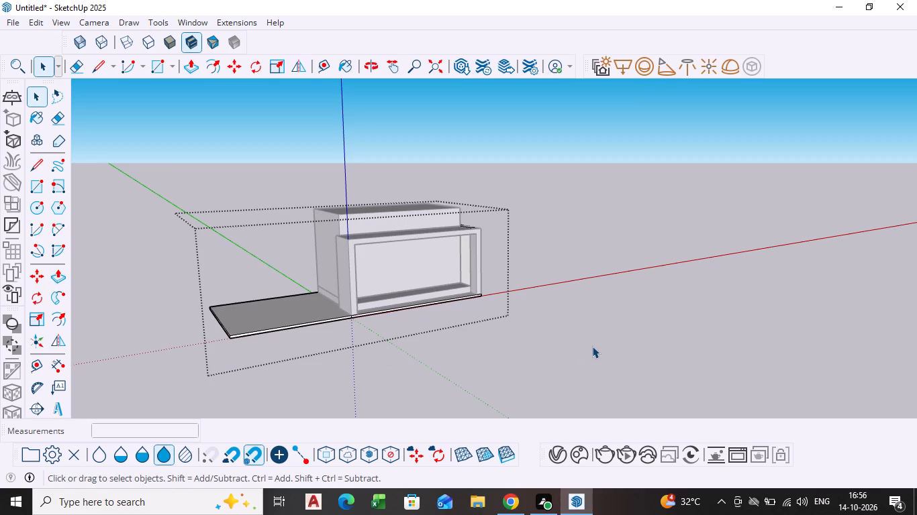
Reopen the base slab group, extend the joined rear face of slab and side wall backward about 13' 9", and exit the group.
middle_click_drag(385, 343, 348, 410)
scroll(333, 375, "up", 2)
middle_click_drag(283, 345, 401, 368)
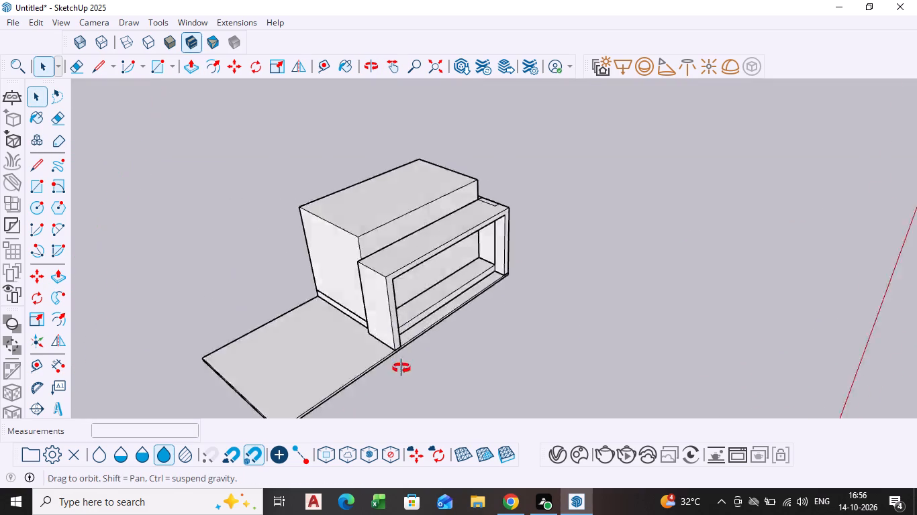
middle_click_drag(401, 368, 636, 308)
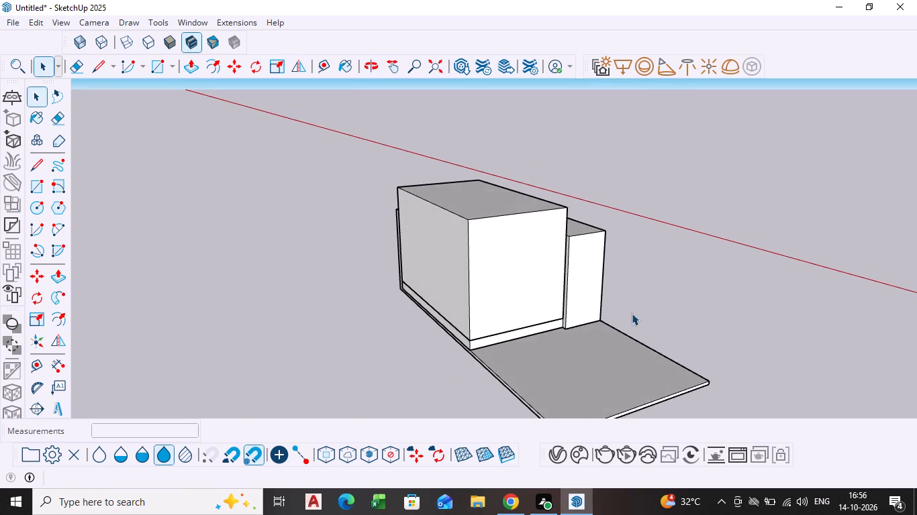
scroll(512, 376, "up", 1)
middle_click_drag(512, 374, 555, 347)
scroll(524, 370, "up", 4)
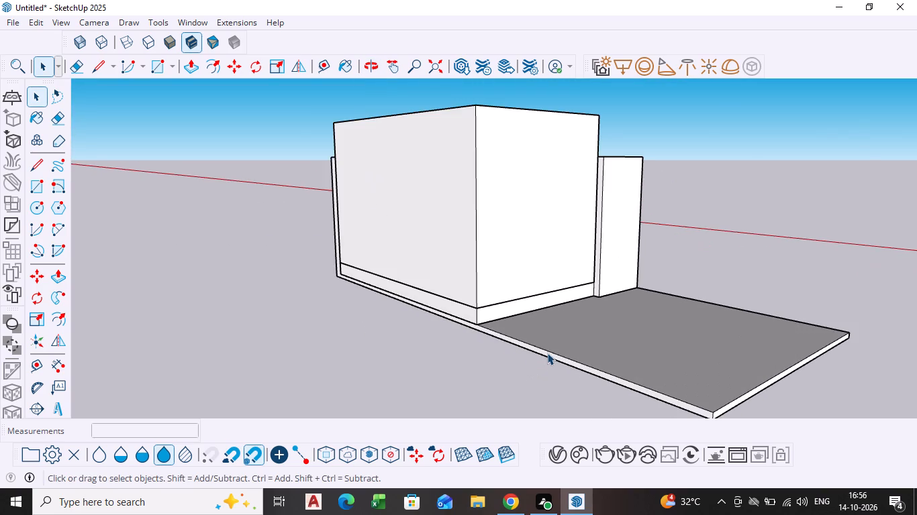
triple_click(547, 353)
triple_click(547, 353)
triple_click(547, 353)
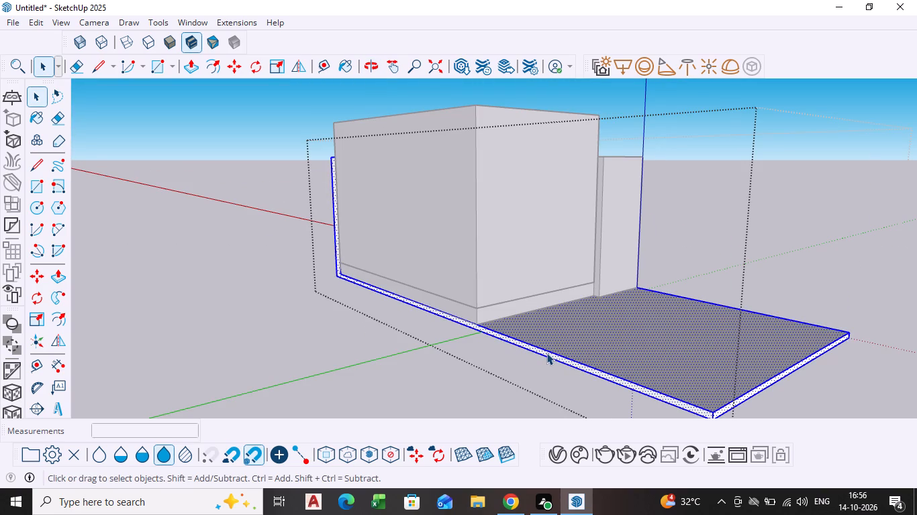
double_click(546, 353)
double_click(546, 353)
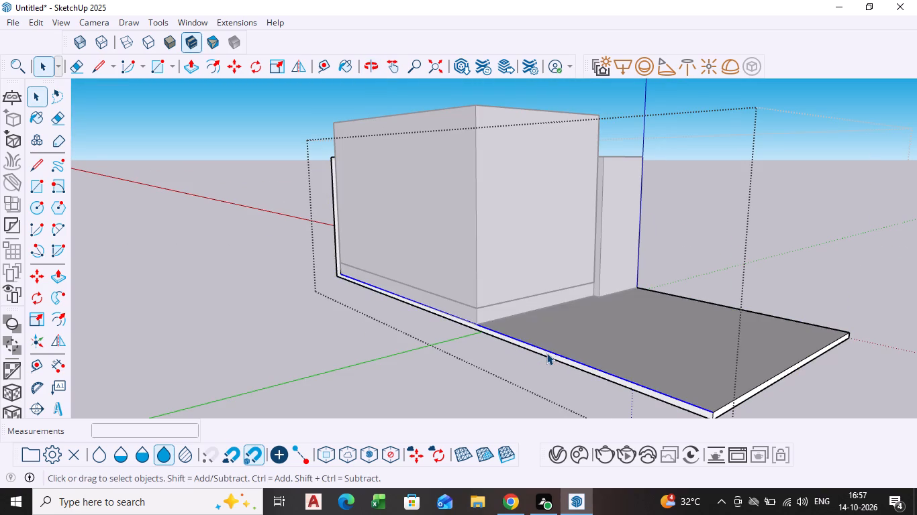
left_click(546, 353)
left_click(546, 353)
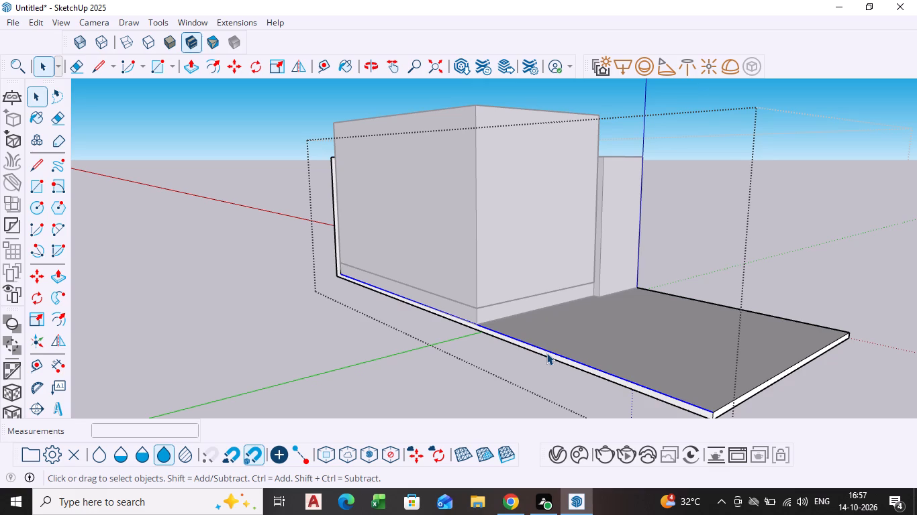
left_click(546, 353)
left_click(546, 353)
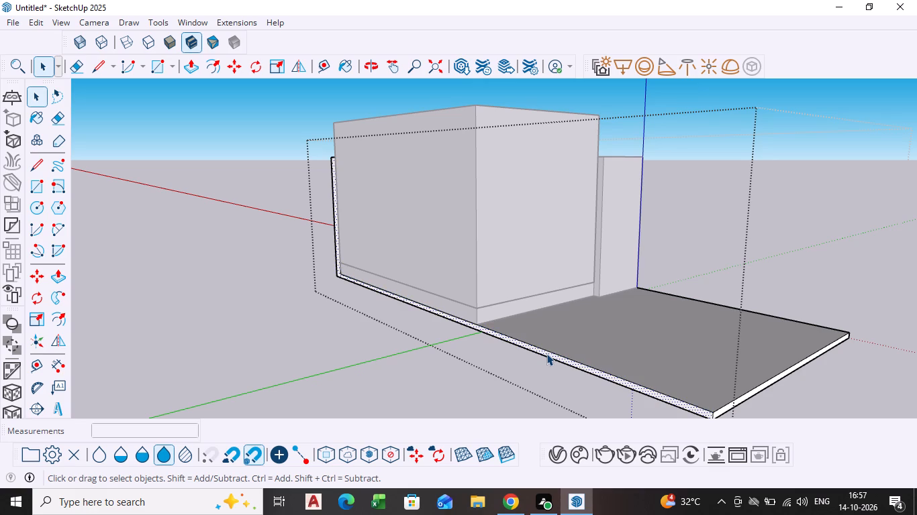
key("p")
left_click(546, 353)
scroll(468, 373, "down", 7)
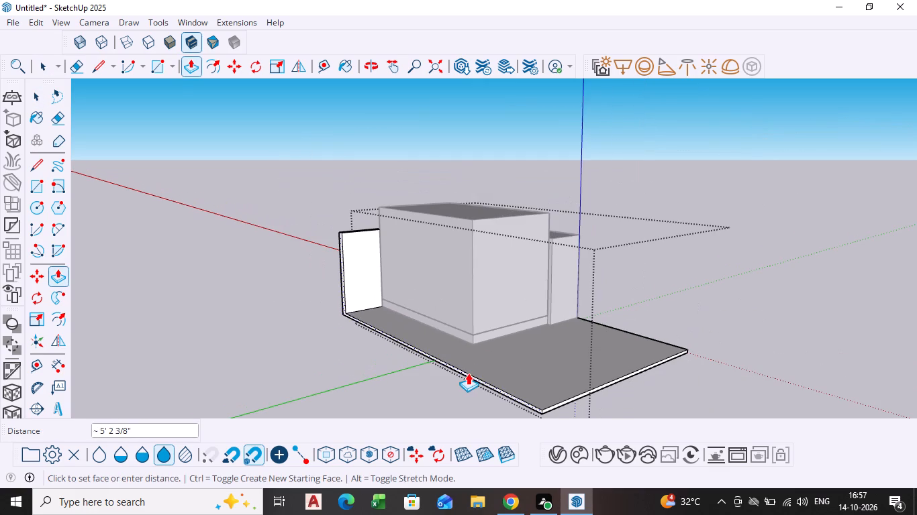
scroll(468, 373, "down", 2)
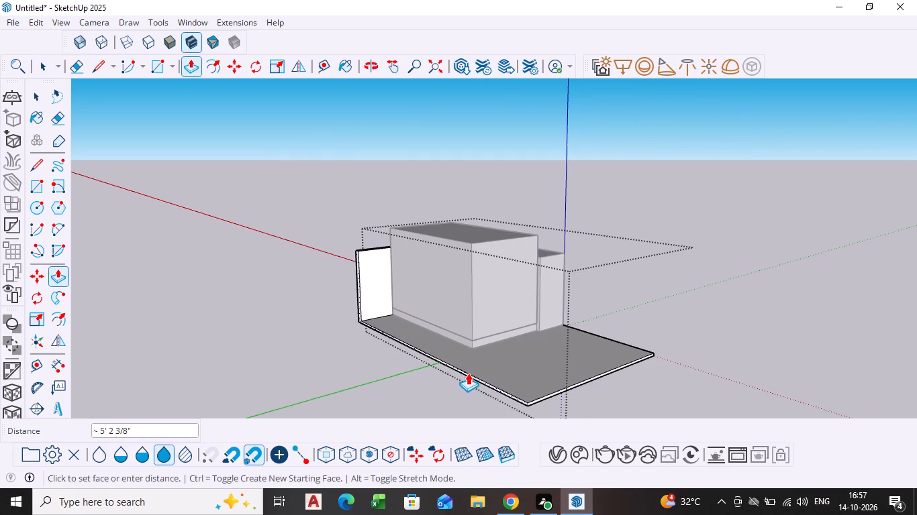
middle_click_drag(467, 373, 444, 342, "shift")
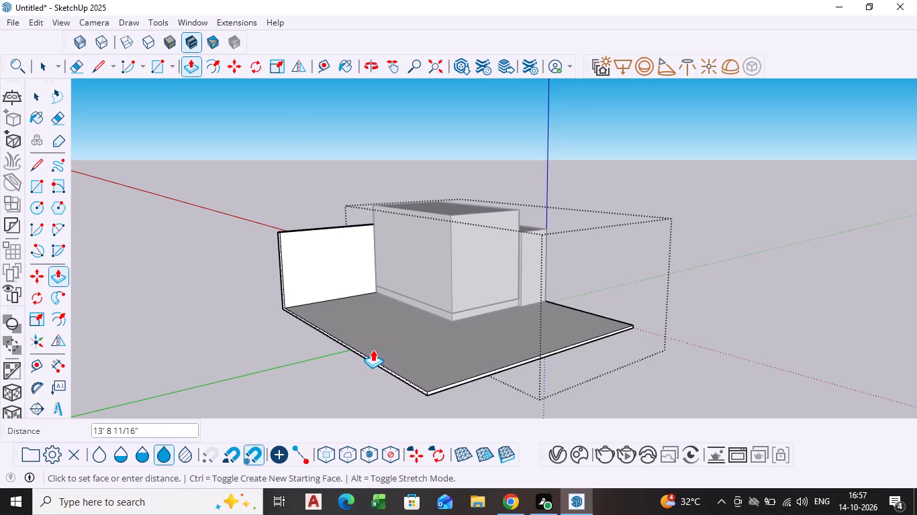
left_click(376, 349)
key("space")
left_click(805, 290)
Examine the enlarged slab and its relation to the box volume and front frame from the side and front.
scroll(753, 290, "down", 1)
middle_click_drag(751, 291, 523, 321)
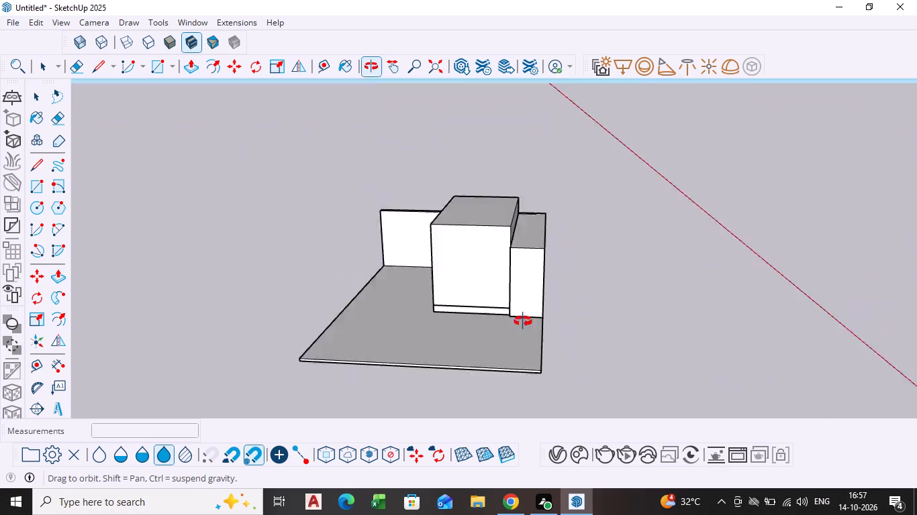
middle_click_drag(523, 321, 405, 302)
scroll(419, 306, "up", 4)
scroll(513, 325, "down", 1)
middle_click_drag(513, 325, 440, 322)
middle_click(437, 319)
scroll(428, 321, "up", 4)
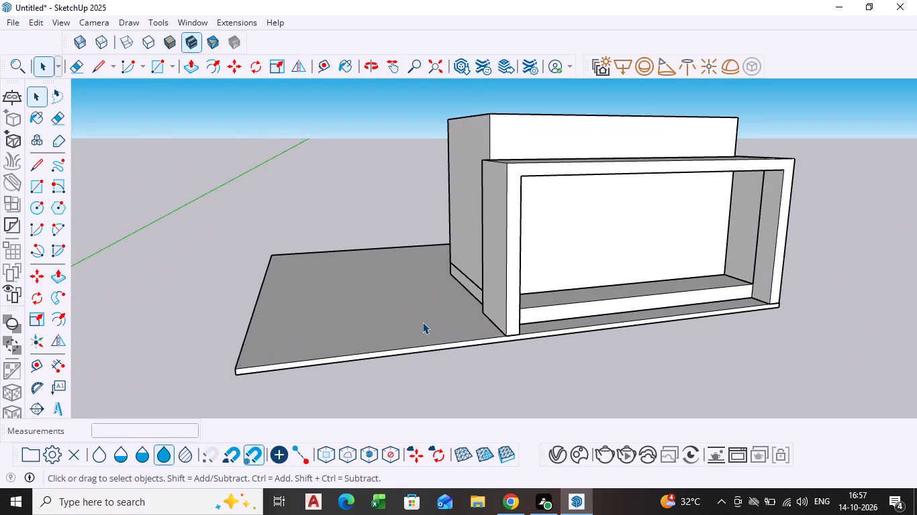
middle_click_drag(422, 322, 403, 325)
middle_click_drag(350, 294, 347, 296)
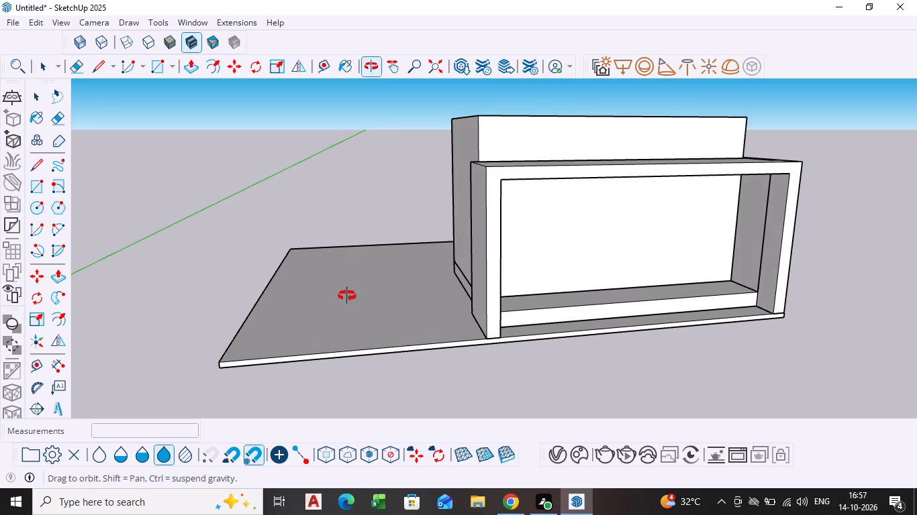
middle_click_drag(347, 296, 544, 332)
scroll(351, 316, "down", 1)
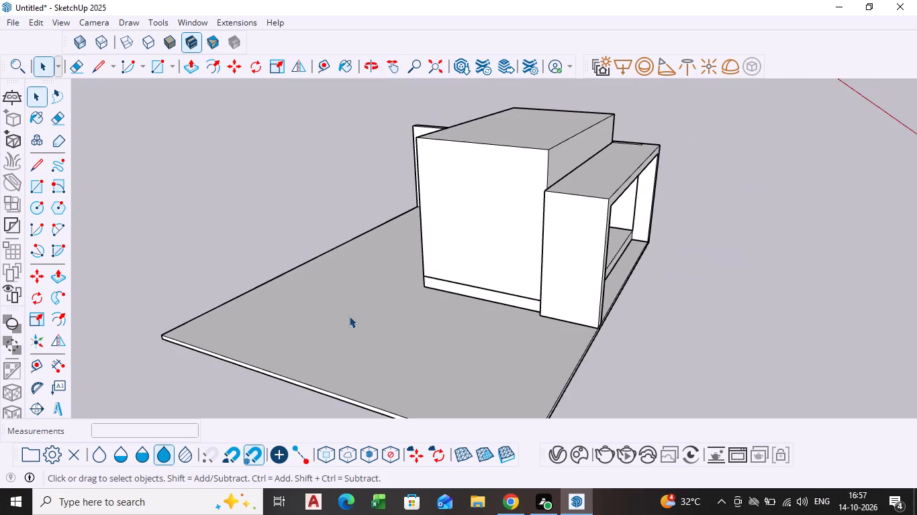
Draw a rectangle about 15' 5" by 13' 4" on the slab, from the box's rear bottom corner to the slab's outer rear corner.
middle_click_drag(349, 316, 403, 331)
middle_click_drag(403, 331, 394, 287)
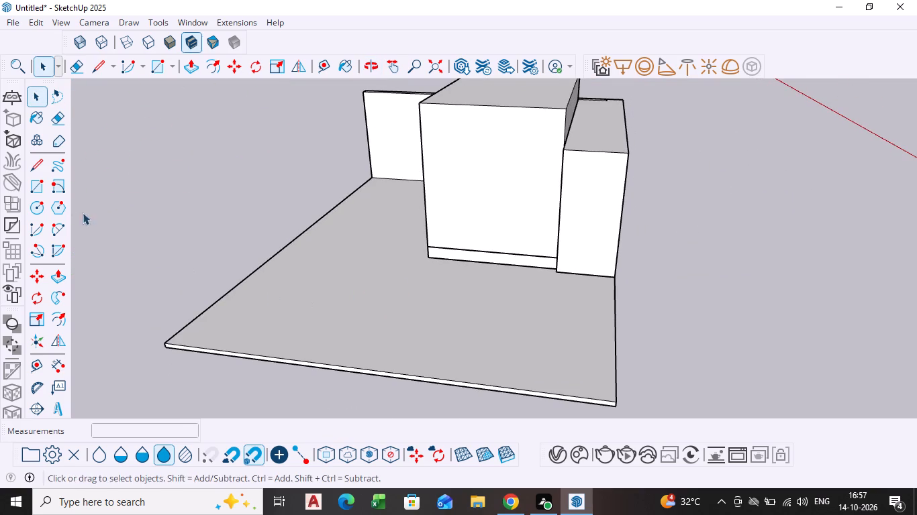
left_click(35, 192)
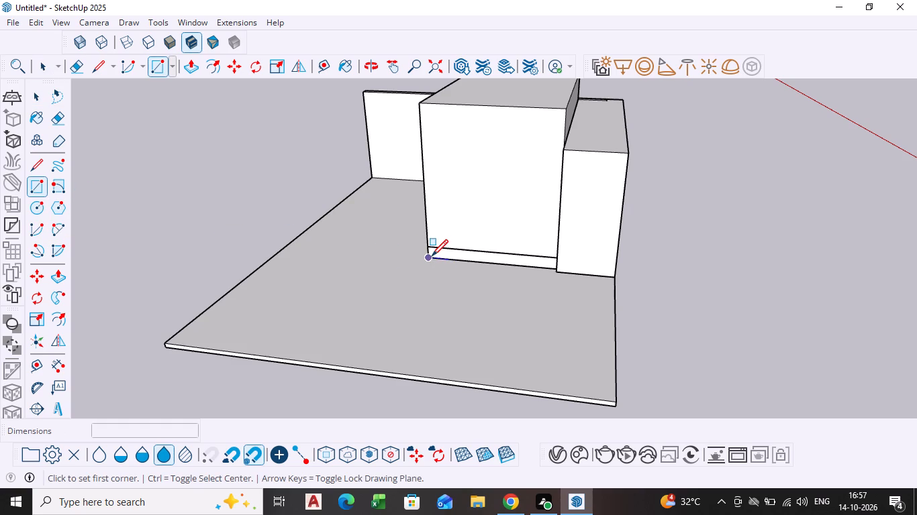
left_click_drag(432, 257, 426, 255)
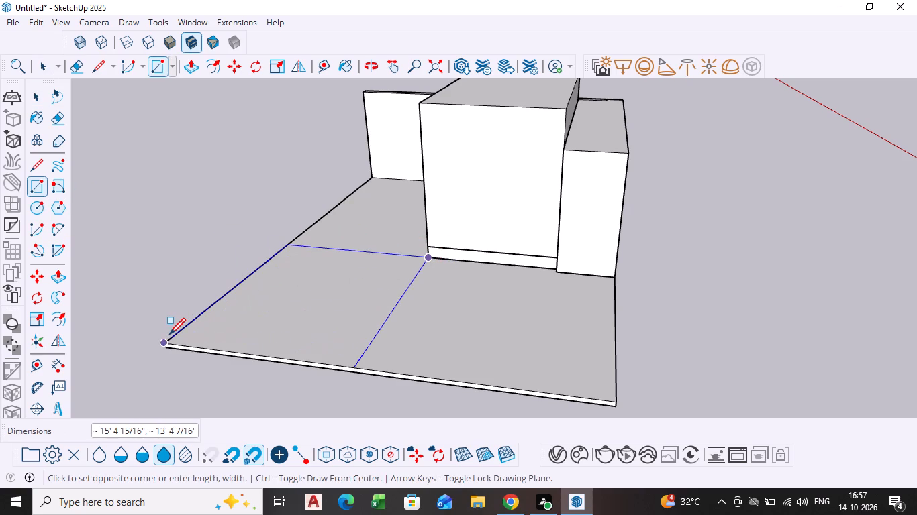
left_click(169, 338)
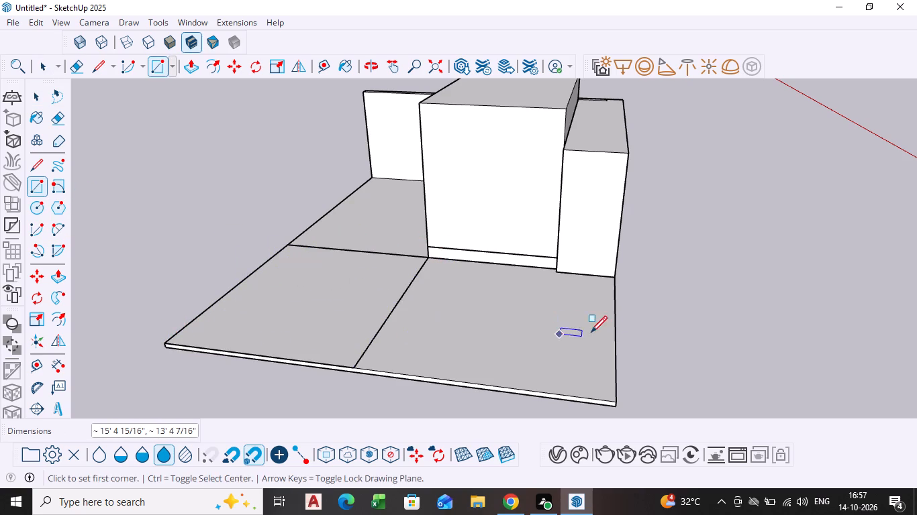
key("space")
Push/Pull the new rectangle upward about 13' 3" to the box volume's top, forming a second volume at the slab's rear corner.
left_click(320, 312)
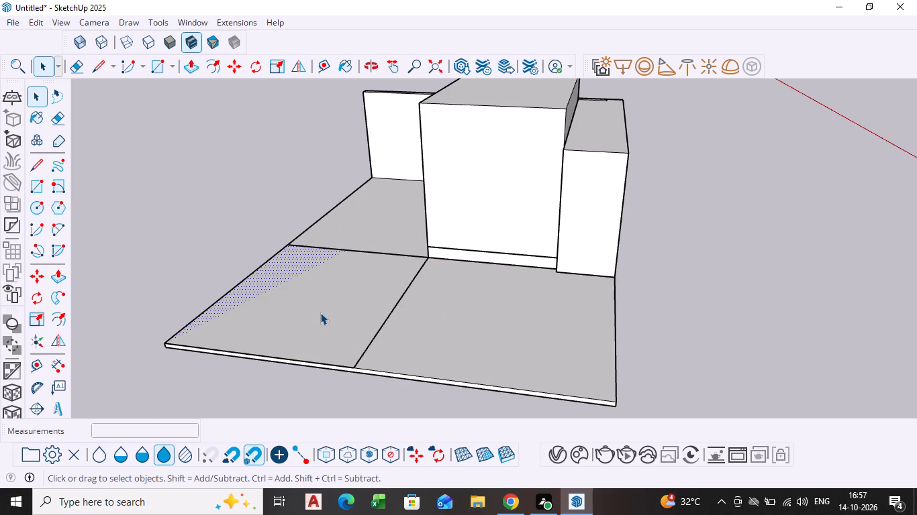
key("p")
left_click(320, 312)
scroll(328, 271, "down", 2)
middle_click_drag(322, 271, 168, 220)
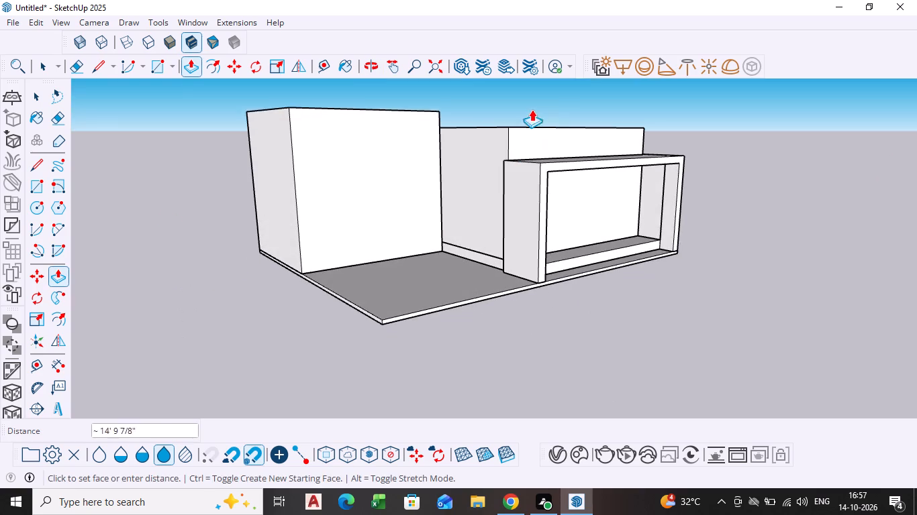
scroll(530, 109, "down", 1)
middle_click_drag(530, 109, 481, 233)
left_click(497, 179)
key("space")
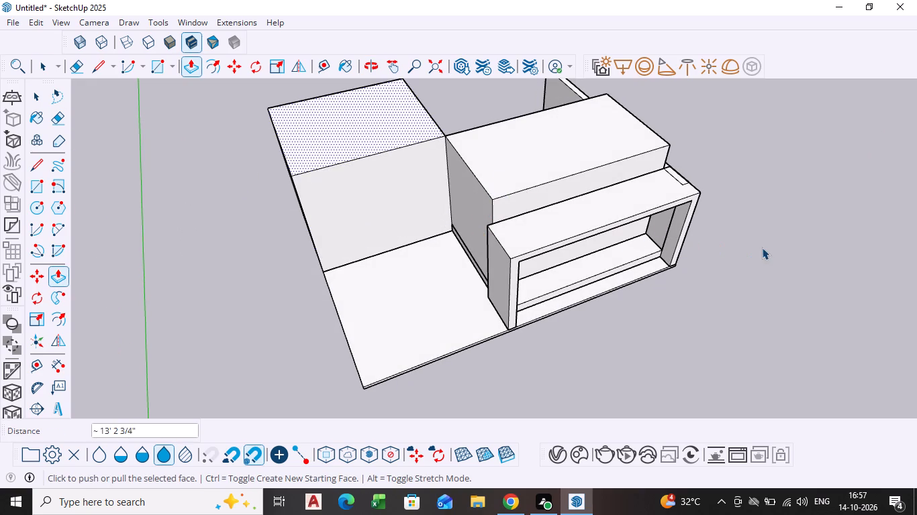
left_click(762, 247)
Examine the new rear volume alongside the box and front frame from the front.
middle_click_drag(585, 297, 510, 213)
scroll(491, 207, "up", 3)
middle_click_drag(485, 240, 499, 211)
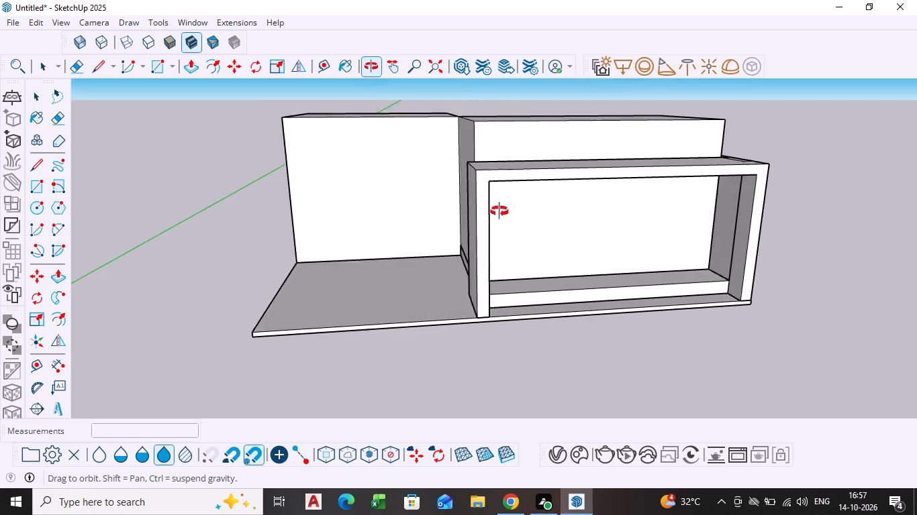
middle_click_drag(499, 211, 526, 211)
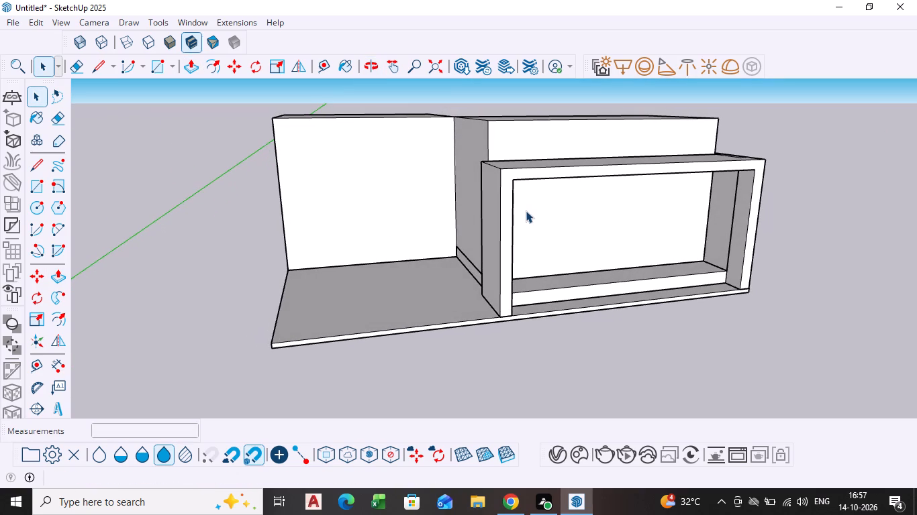
middle_click_drag(458, 228, 451, 211)
scroll(428, 272, "up", 1)
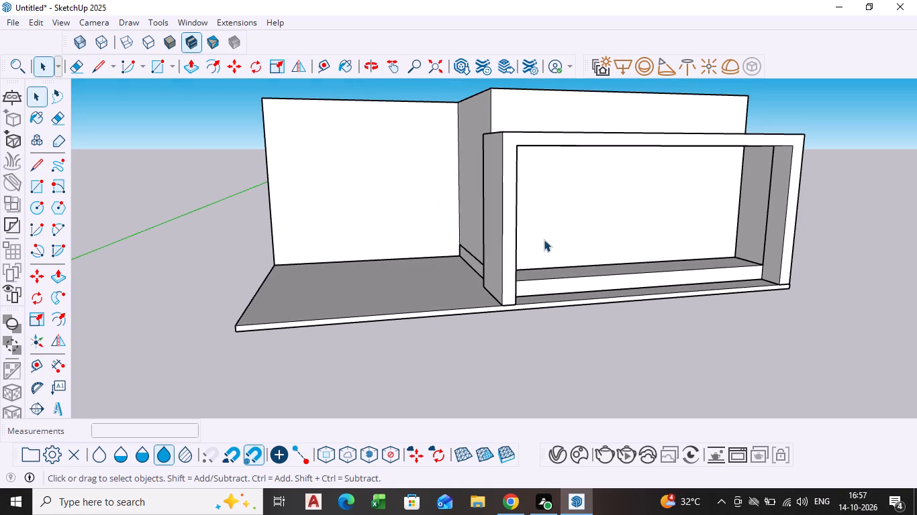
Examine the two volumes, the front frame and the slab together from the front.
scroll(593, 230, "down", 1)
middle_click_drag(593, 231, 545, 251, "shift")
middle_click_drag(469, 260, 431, 221)
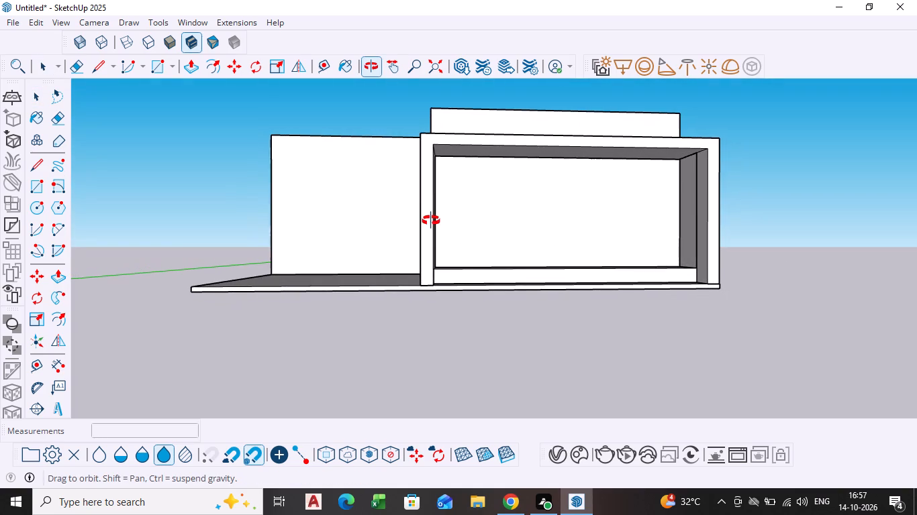
middle_click_drag(431, 221, 431, 222)
scroll(430, 250, "down", 1)
middle_click_drag(430, 252, 428, 266)
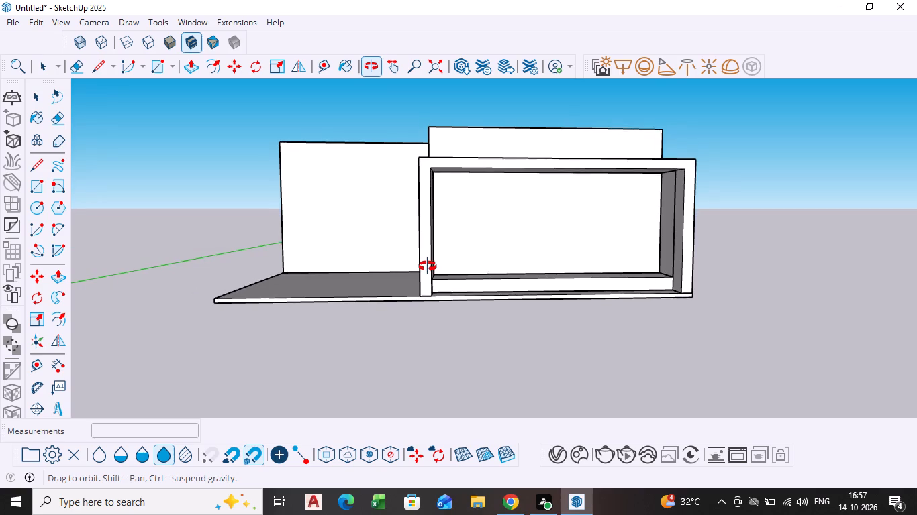
middle_click_drag(428, 266, 459, 286)
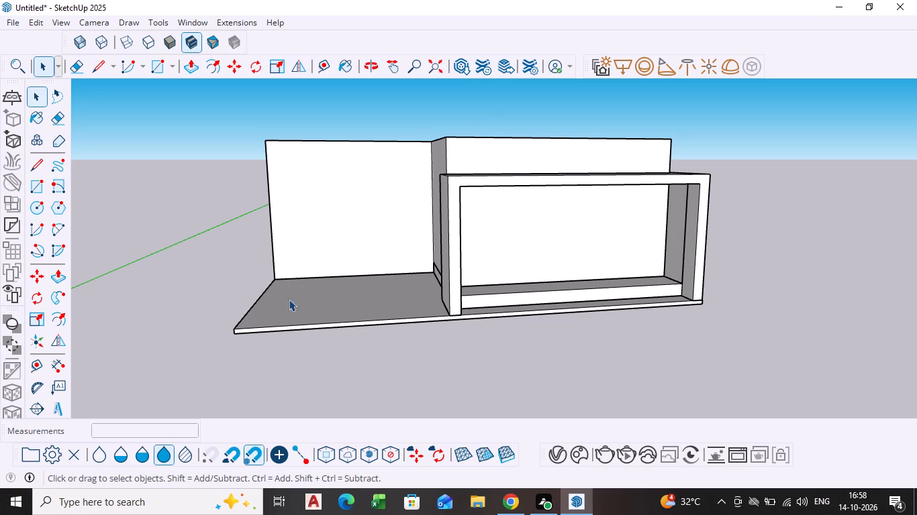
Push/Pull the base slab's outer side face slightly outward inside its group, extending the slab past the rear volume, and close the group.
middle_click_drag(264, 320, 371, 293)
scroll(345, 316, "up", 3)
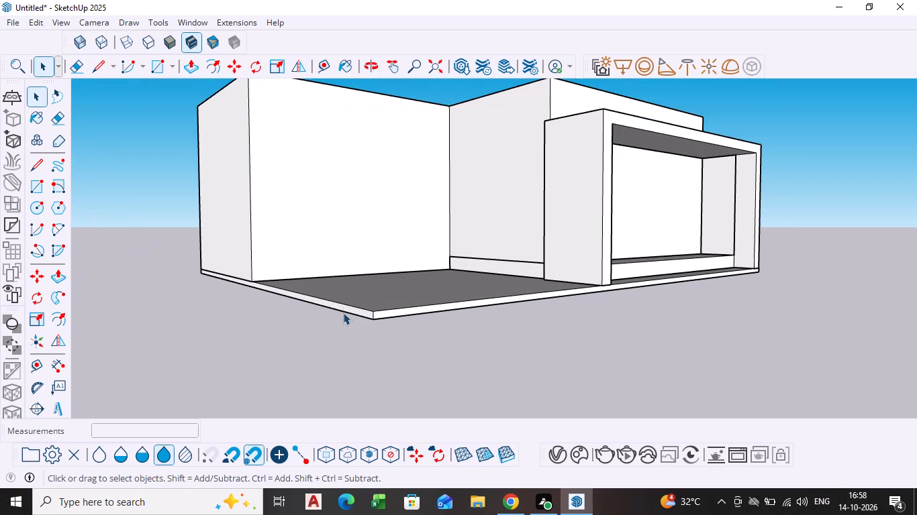
left_click(343, 307)
triple_click(343, 307)
left_click(343, 307)
left_click(343, 307)
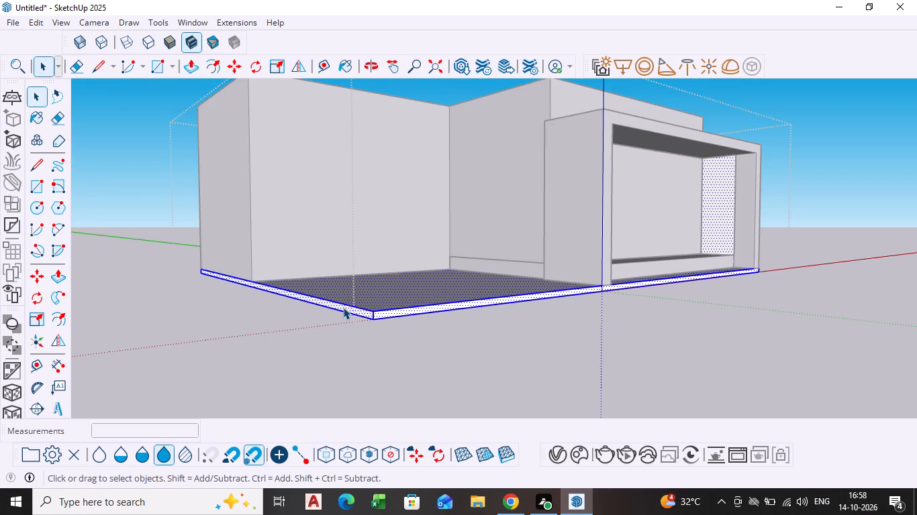
left_click(343, 307)
key("p")
left_click(343, 307)
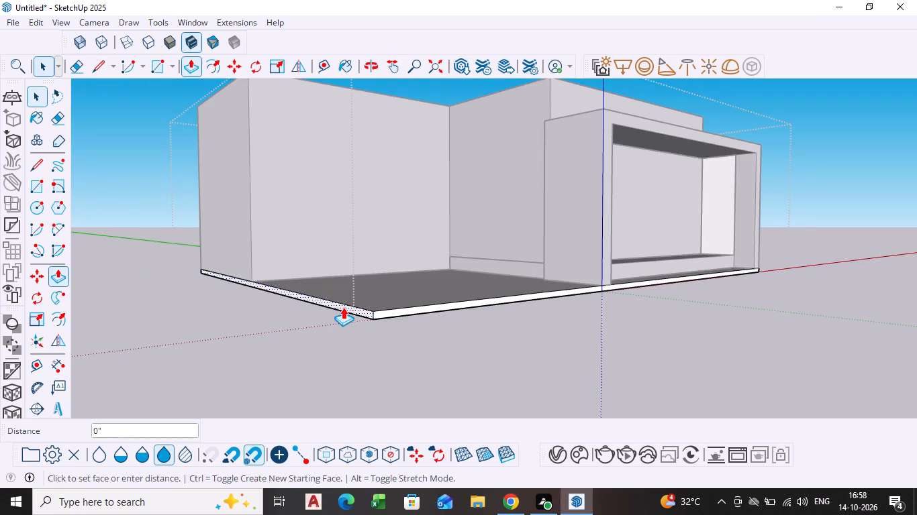
left_click(326, 306)
key("space")
left_click(585, 317)
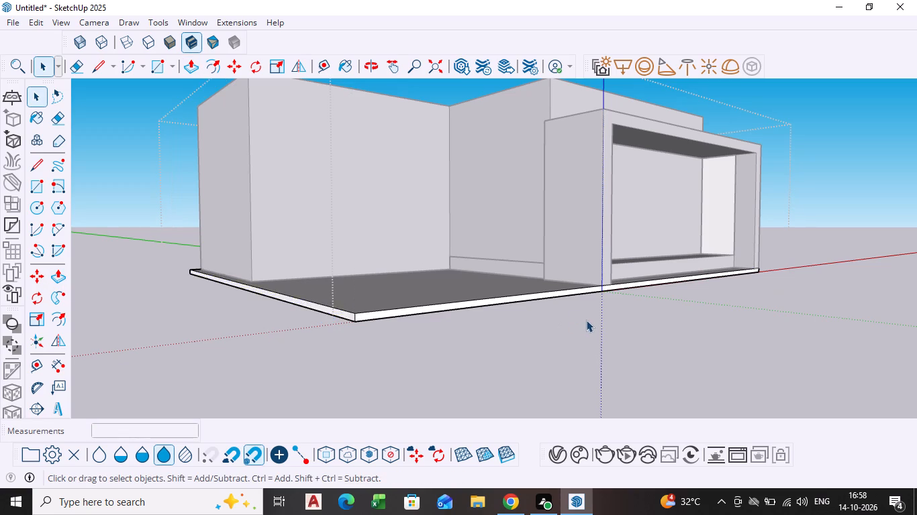
scroll(586, 320, "down", 1)
middle_click_drag(557, 348, 444, 405)
left_click(862, 111)
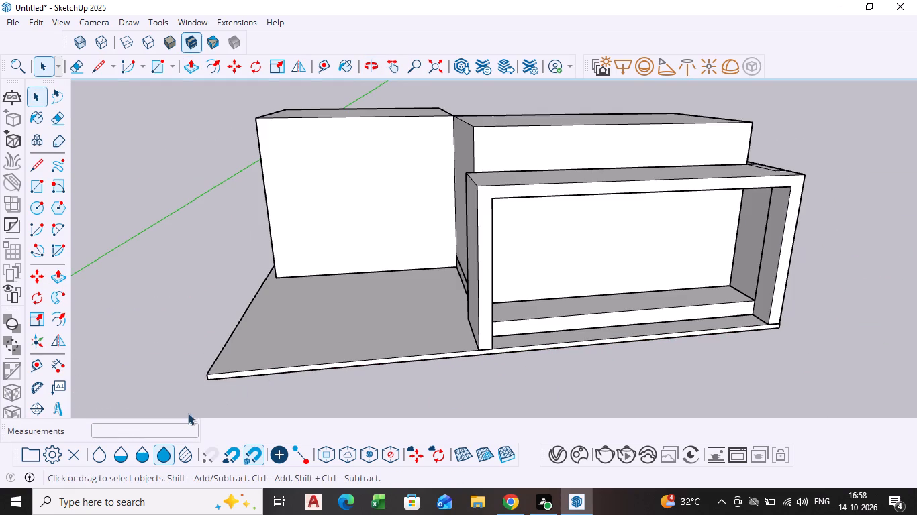
Draw a rectangle about 3' by 1' 9" on the slab, starting at its outer front corner.
scroll(236, 398, "up", 1)
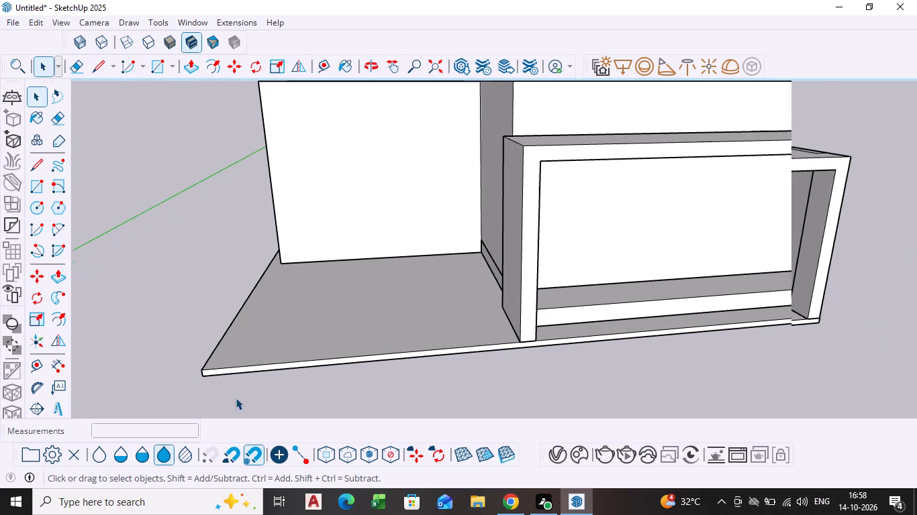
scroll(236, 398, "up", 1)
middle_click_drag(232, 386, 240, 377)
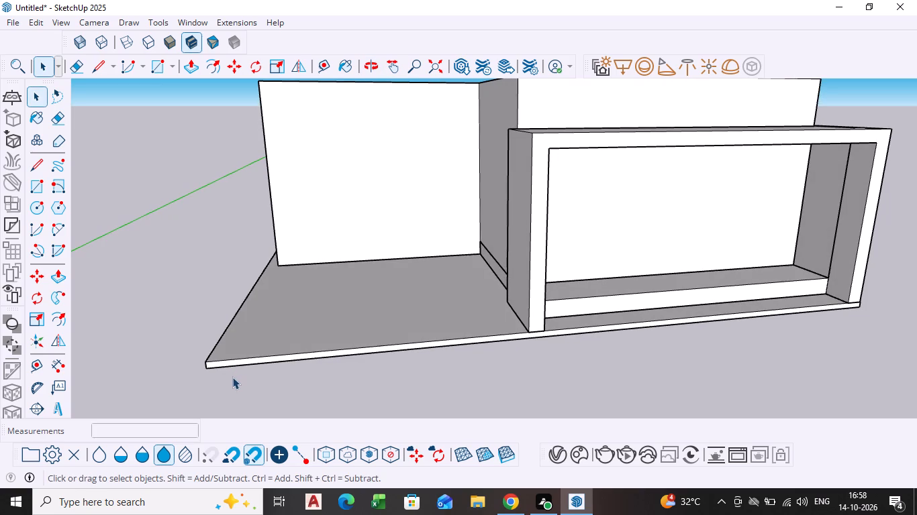
left_click(152, 67)
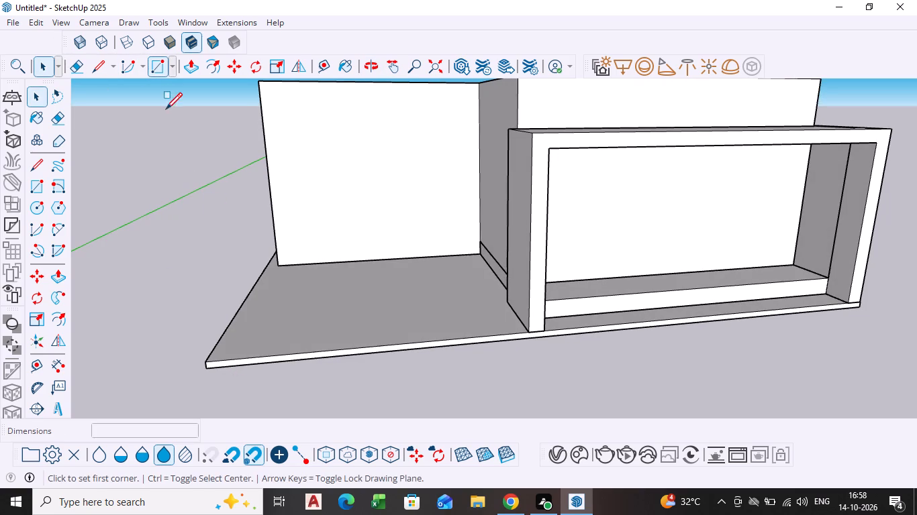
scroll(215, 377, "up", 3)
left_click(246, 342)
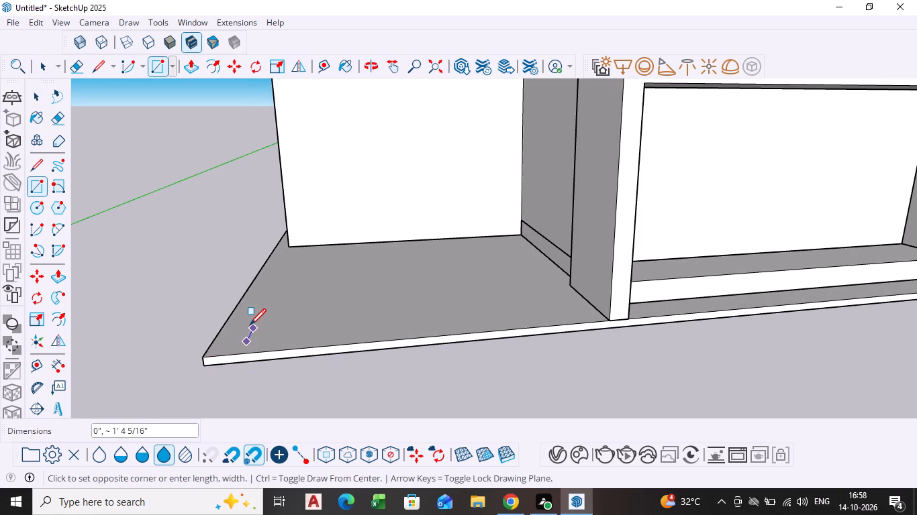
key("Escape")
scroll(209, 354, "up", 4)
left_click(203, 359)
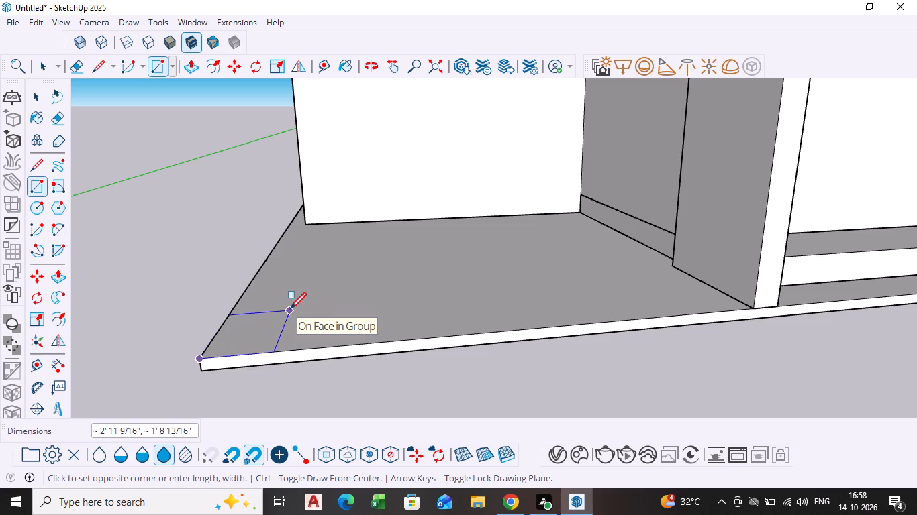
left_click(290, 310)
key("space")
Push/Pull the corner rectangle upward about 10' 4" to the front frame's top, forming a pillar.
left_click(238, 346)
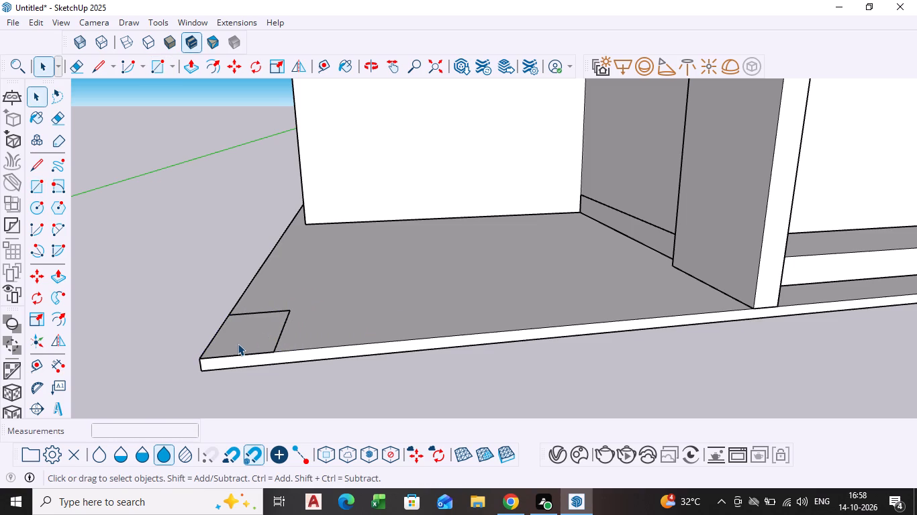
left_click(238, 343)
left_click(240, 339)
key("p")
left_click(240, 339)
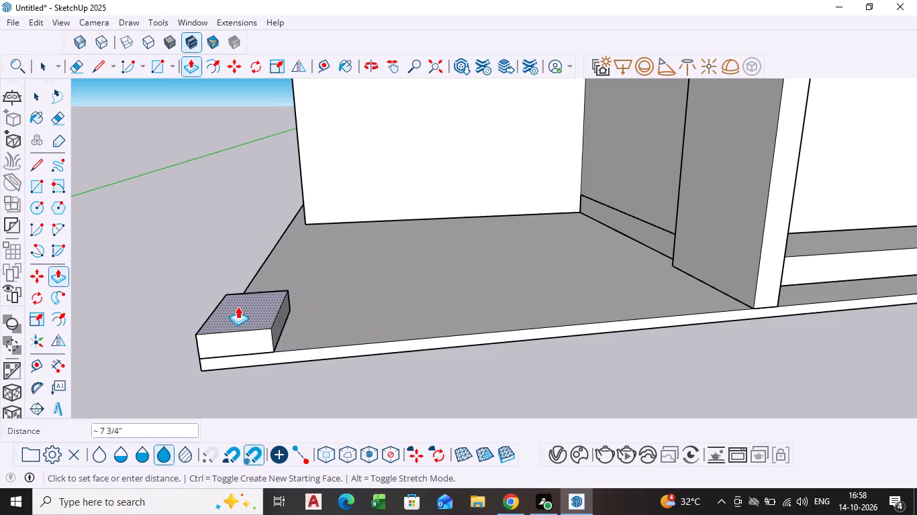
scroll(234, 288, "down", 14)
middle_click_drag(232, 291, 199, 332, "shift")
scroll(232, 291, "down", 1, "shift")
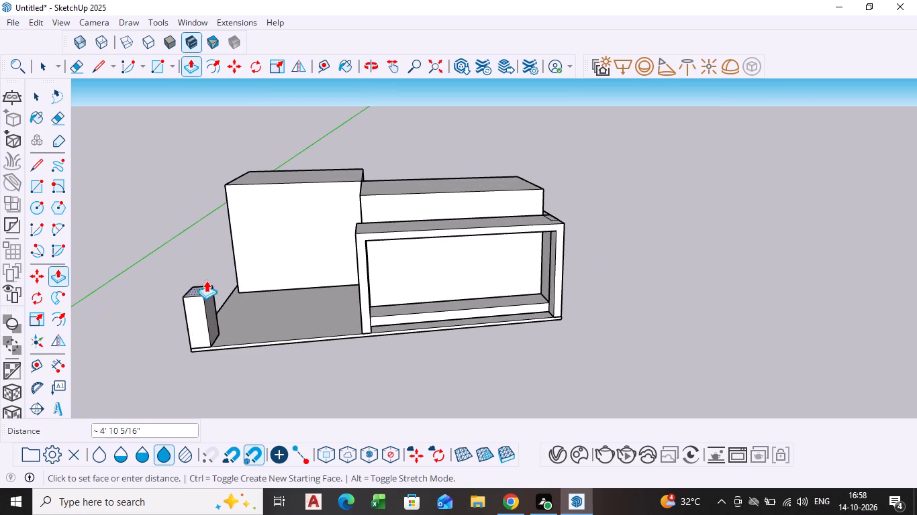
left_click(395, 227)
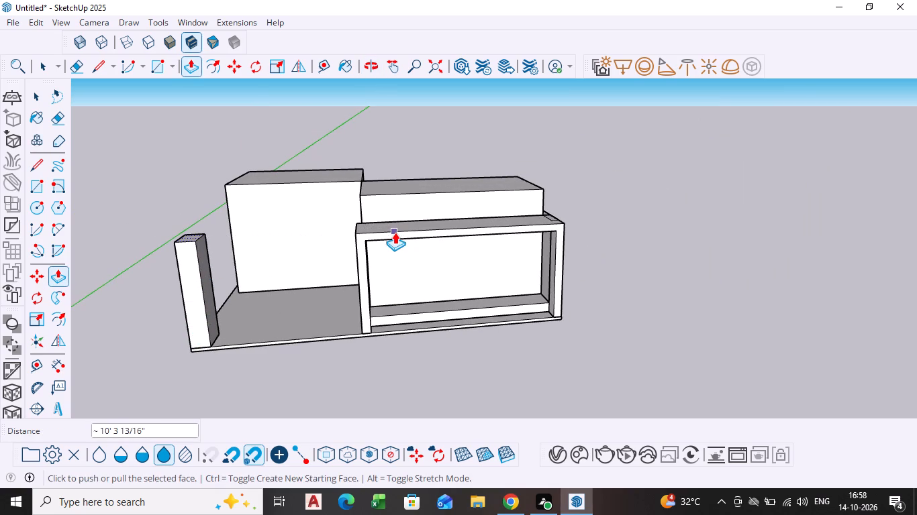
key("space")
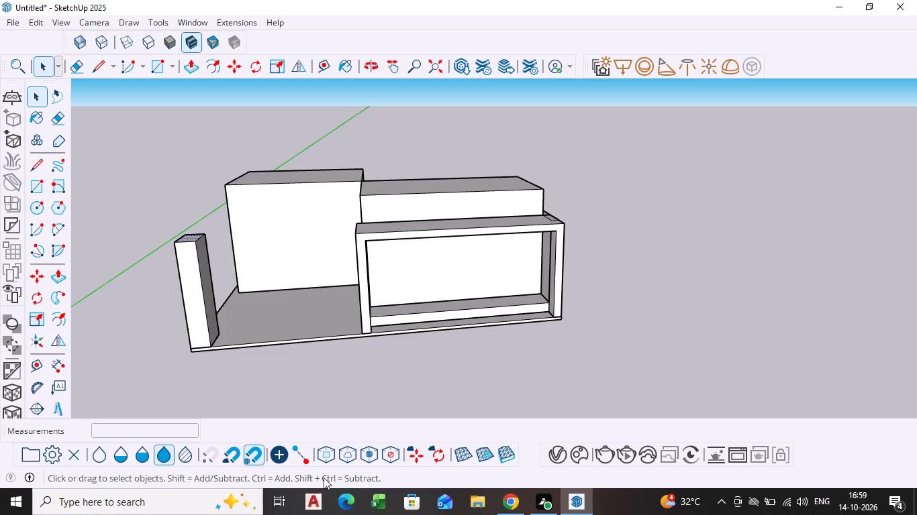
Copy the top edge of the pillar's frame-facing side a short way down to mark off a narrow strip.
middle_click_drag(238, 212, 152, 225)
scroll(204, 219, "up", 2)
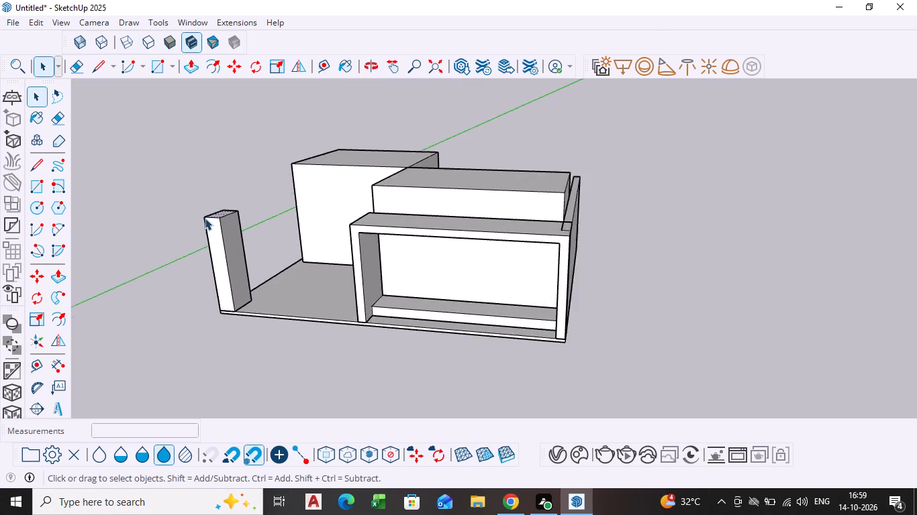
scroll(205, 218, "up", 8)
middle_click_drag(207, 253, 158, 252)
scroll(199, 192, "up", 10)
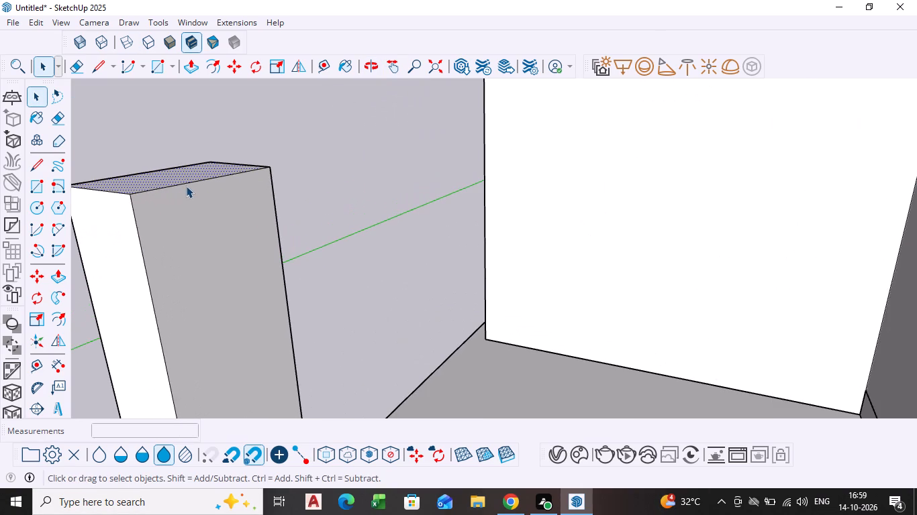
left_click(186, 186)
key("m")
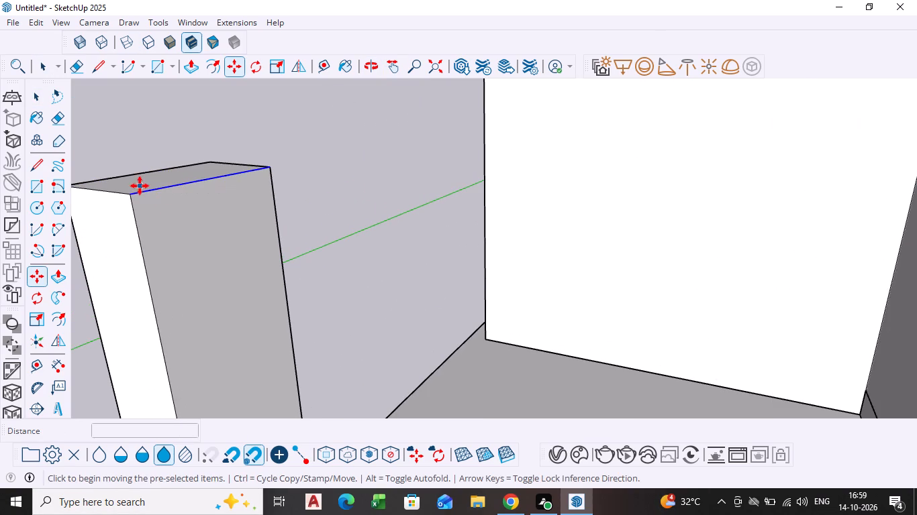
left_click(134, 192)
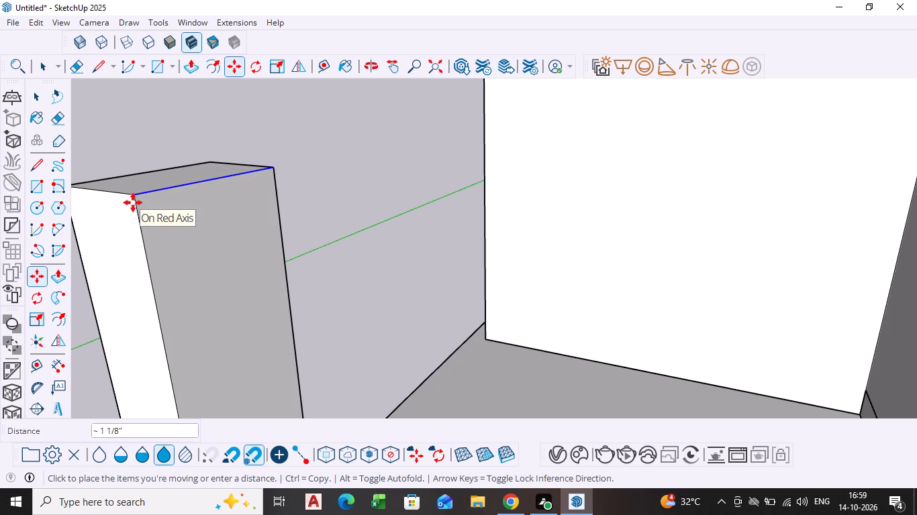
left_click(137, 212)
key("space")
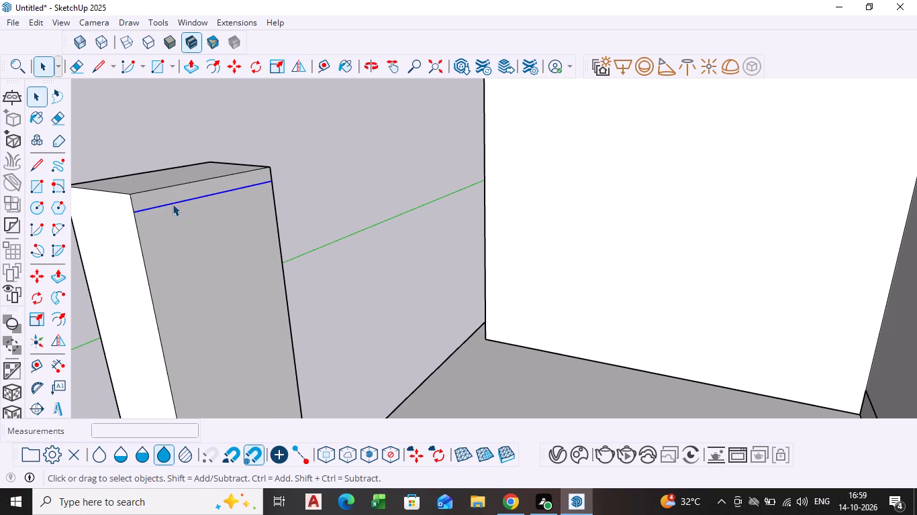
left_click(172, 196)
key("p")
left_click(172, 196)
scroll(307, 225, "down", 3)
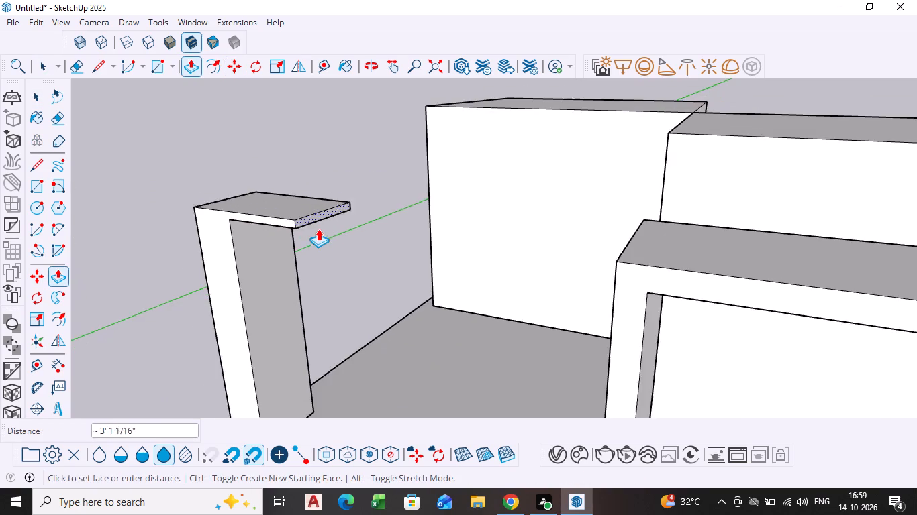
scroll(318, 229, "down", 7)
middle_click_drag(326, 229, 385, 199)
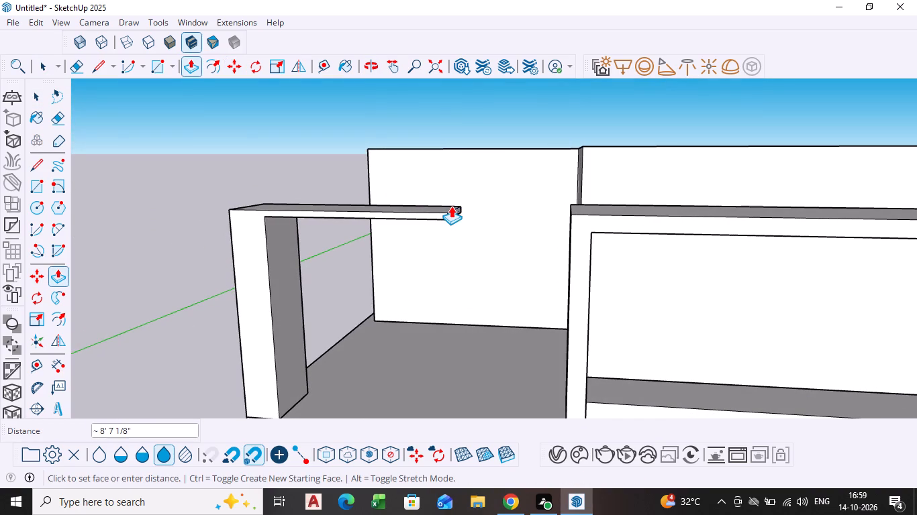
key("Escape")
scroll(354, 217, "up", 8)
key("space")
Move the copied edge on the pillar's inner side slightly lower to deepen the strip at the top.
scroll(168, 221, "down", 4)
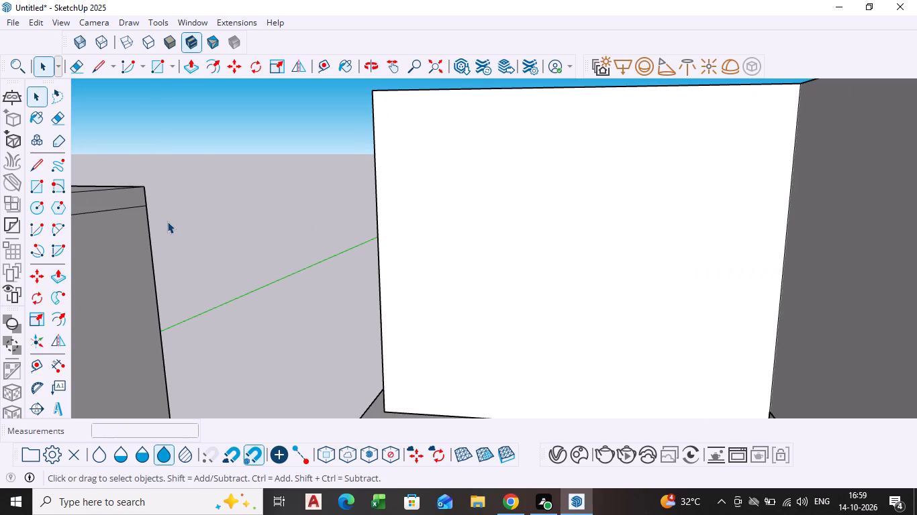
middle_click_drag(126, 229, 220, 211)
left_click(179, 196)
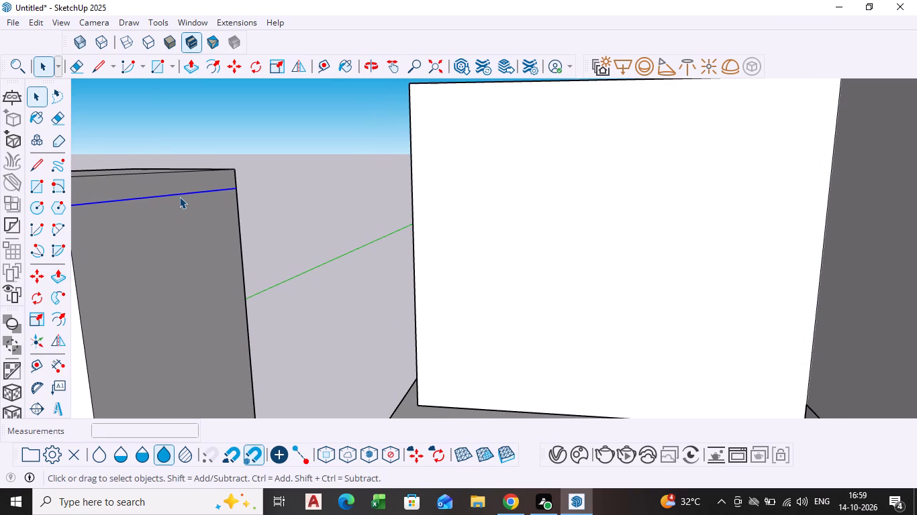
key("m")
scroll(124, 209, "down", 1)
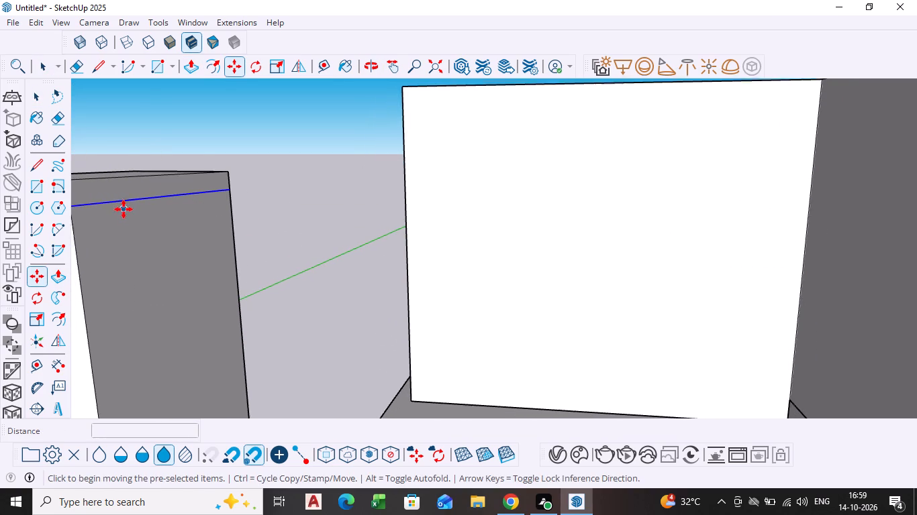
scroll(124, 209, "down", 1)
middle_click_drag(124, 209, 187, 209, "shift")
left_click(150, 207)
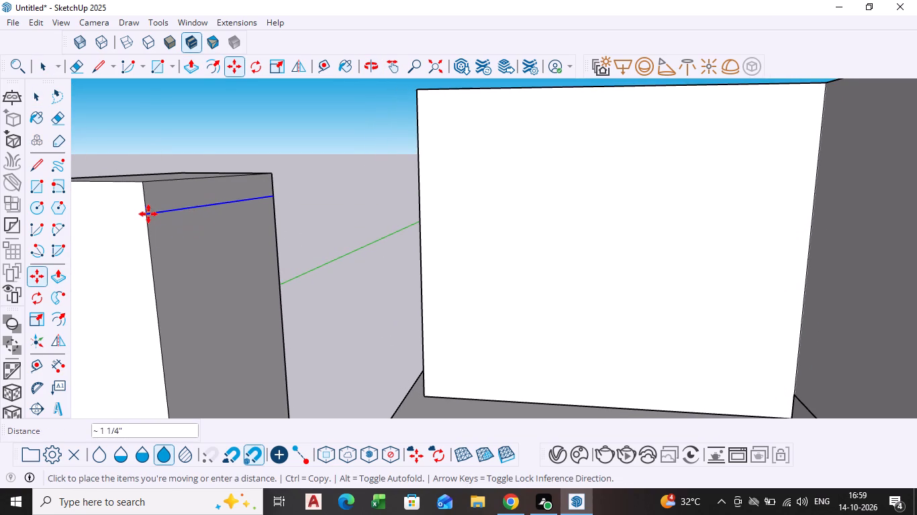
left_click(148, 218)
key("space")
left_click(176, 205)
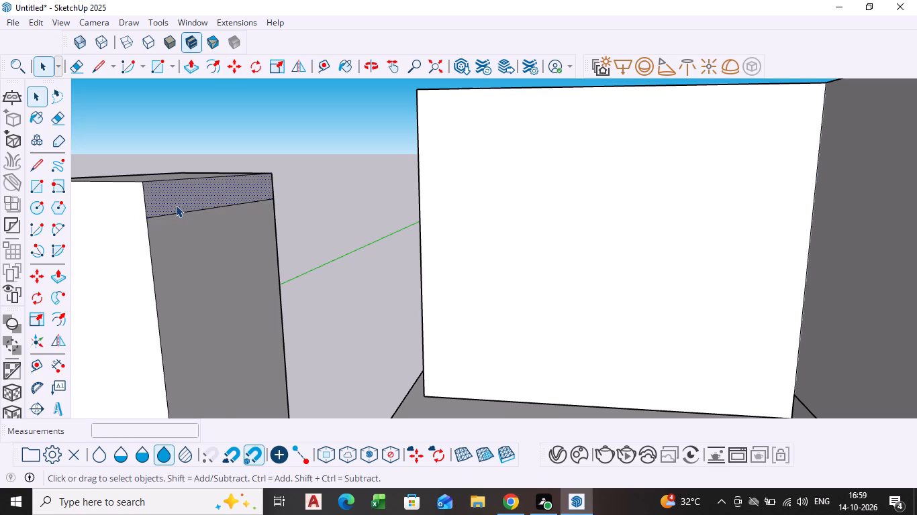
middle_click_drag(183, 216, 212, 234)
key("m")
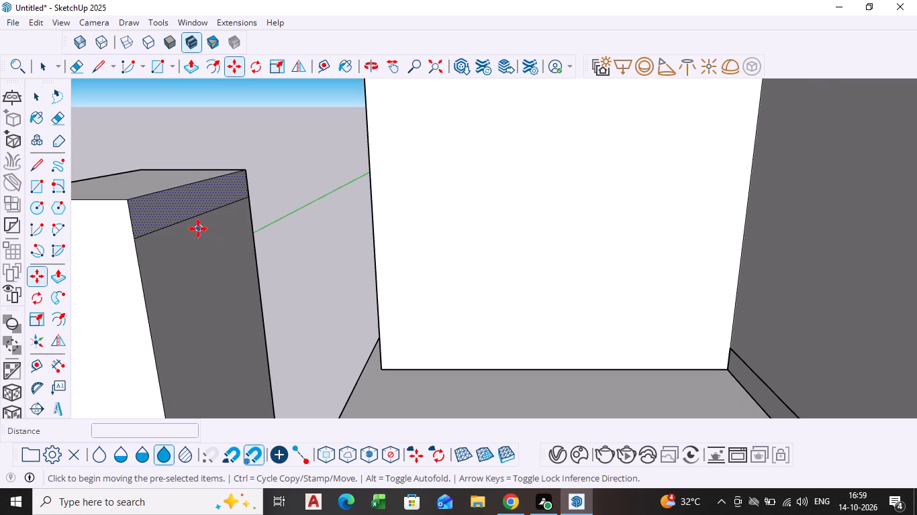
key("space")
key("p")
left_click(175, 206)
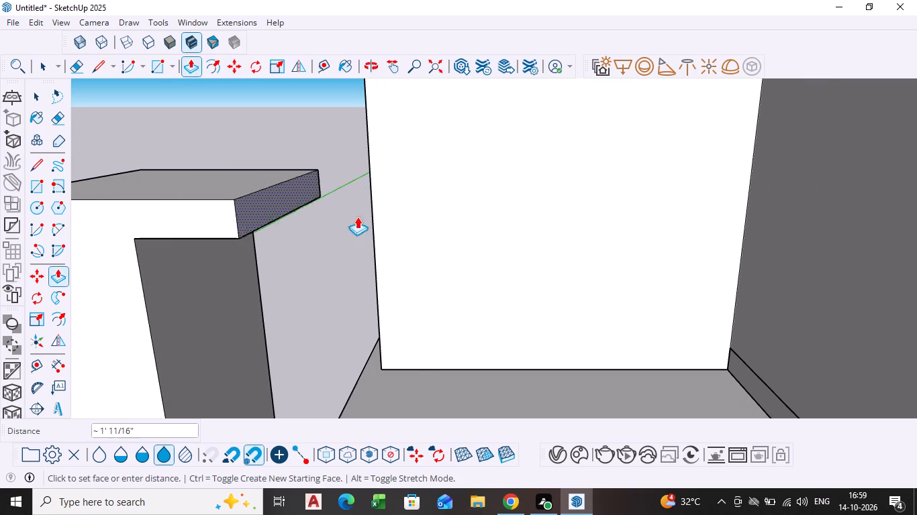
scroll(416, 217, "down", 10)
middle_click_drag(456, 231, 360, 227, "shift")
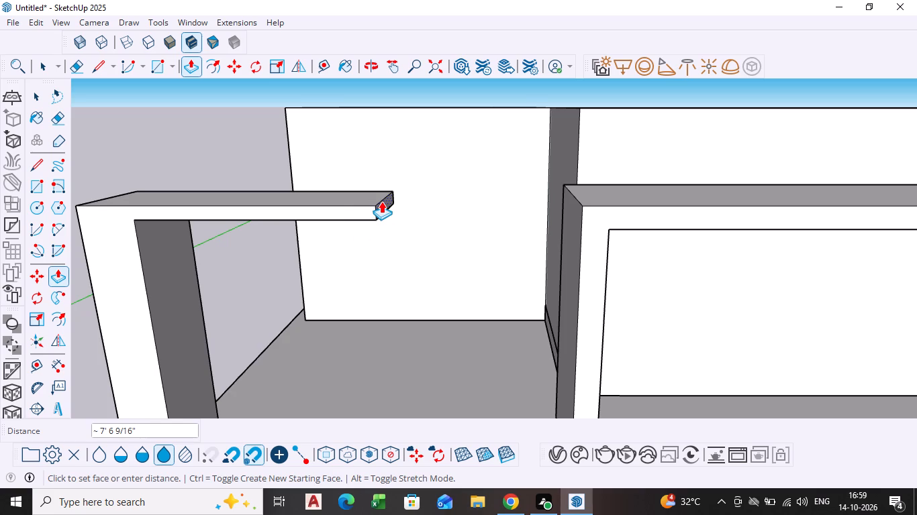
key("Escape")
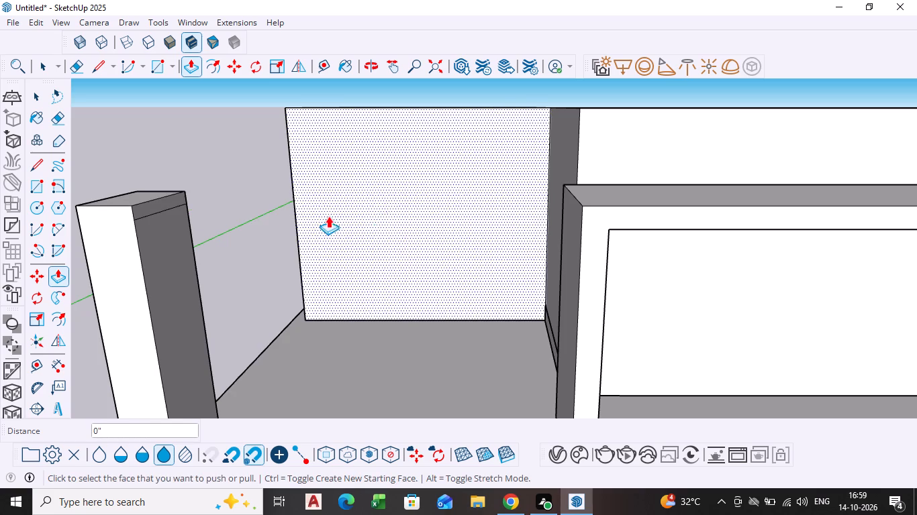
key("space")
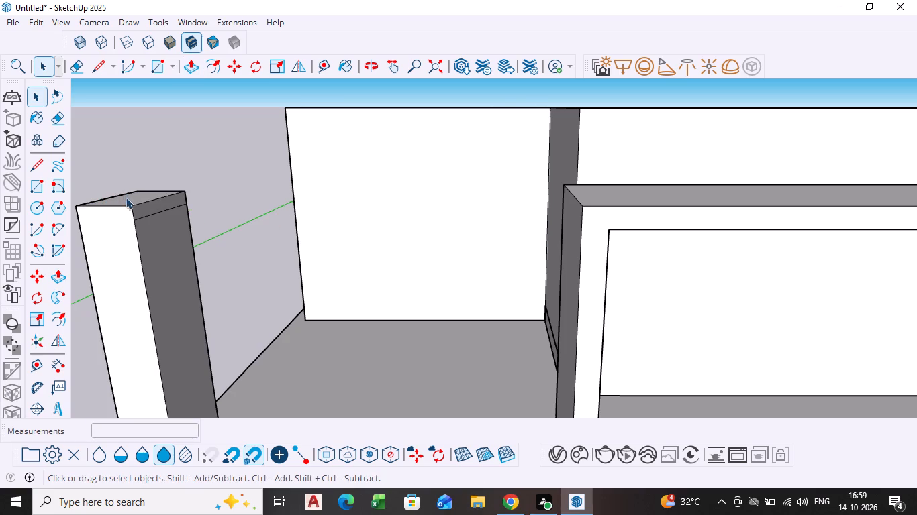
Push/Pull the pillar's top face down about 5 1/4" to the marked line, removing the narrow strip.
middle_click_drag(126, 198, 110, 233)
left_click(116, 231)
scroll(124, 231, "up", 2)
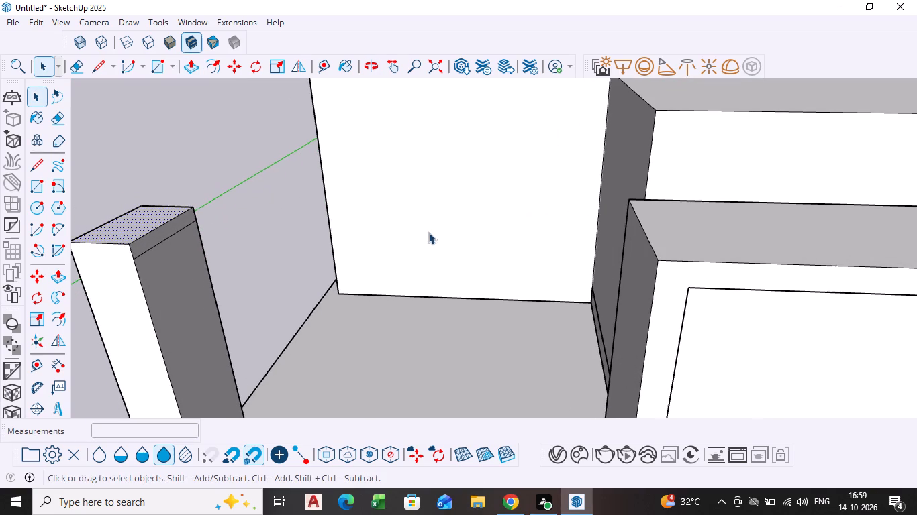
key("p")
left_click(121, 220)
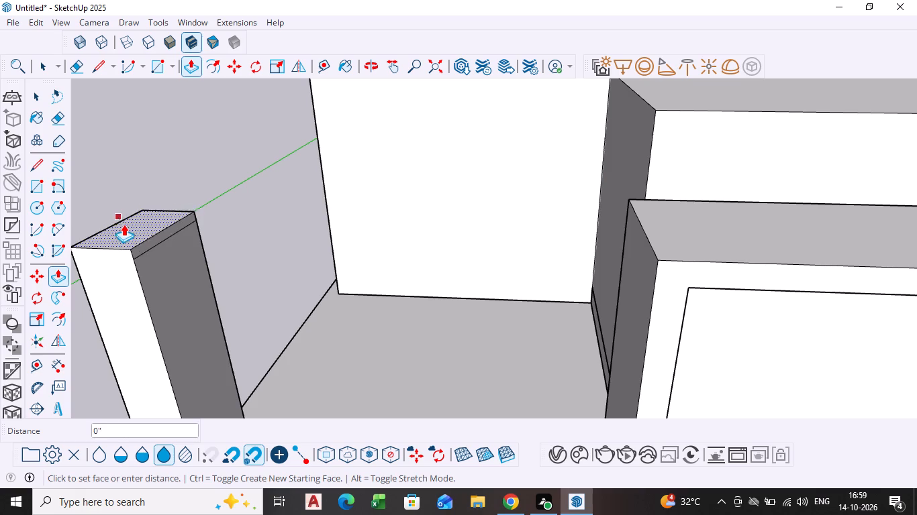
left_click(125, 230)
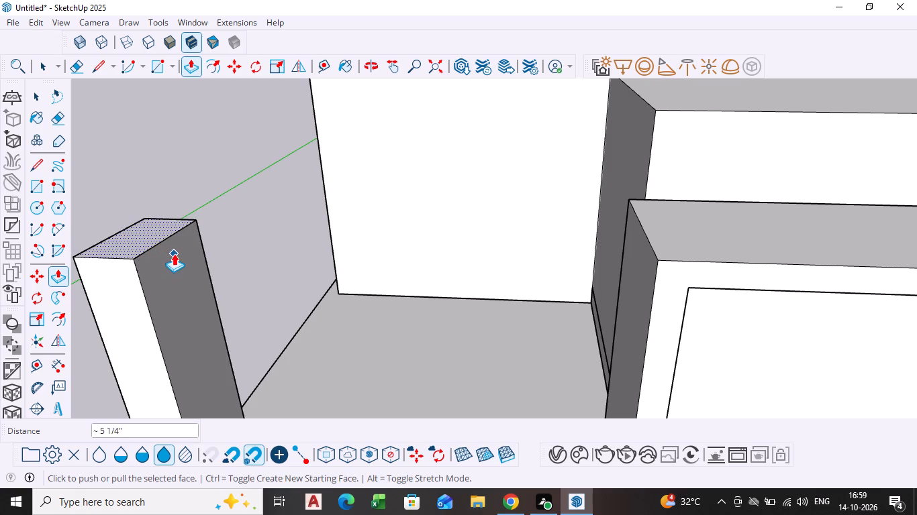
middle_click_drag(174, 259, 180, 195)
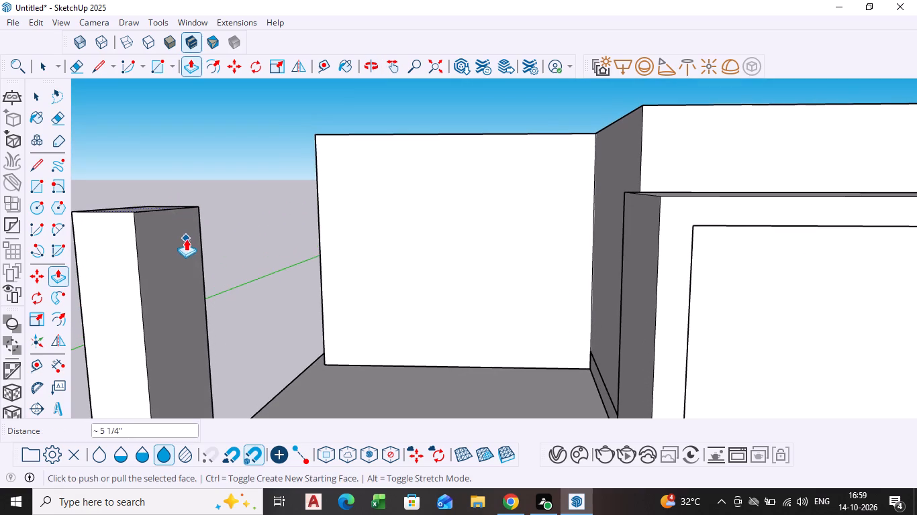
key("v")
key("space")
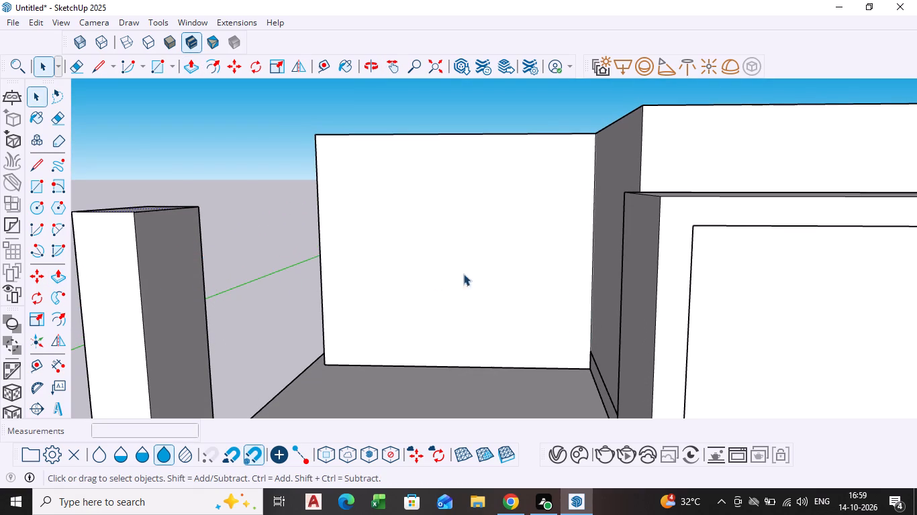
Draw a thin rectangle about 5 1/4" by 4' 8 3/4" across the frame's pillar-facing side, slightly below its top.
middle_click_drag(645, 249, 699, 249)
scroll(695, 225, "up", 4)
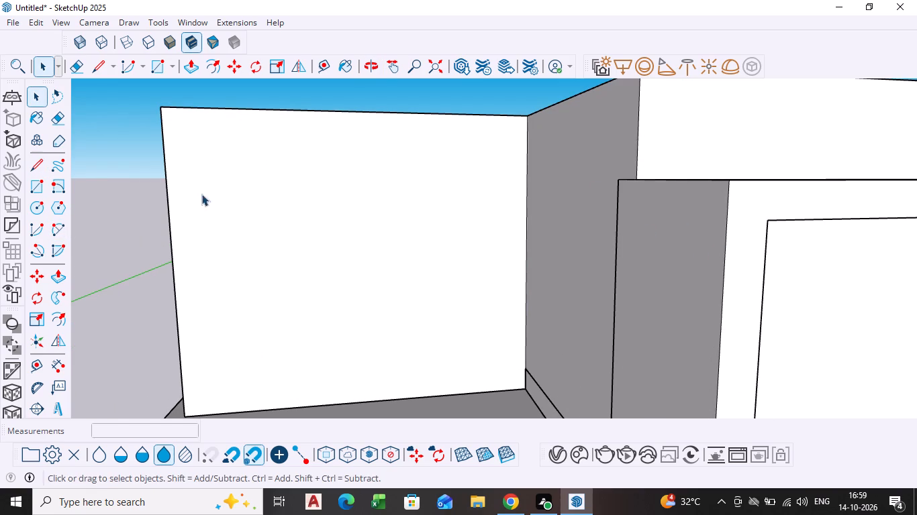
left_click(665, 179)
left_click(665, 179)
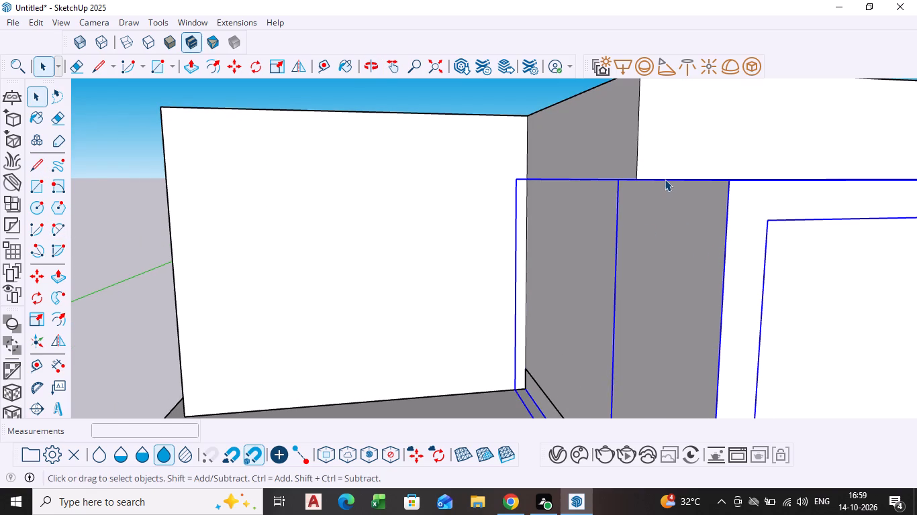
left_click(92, 136)
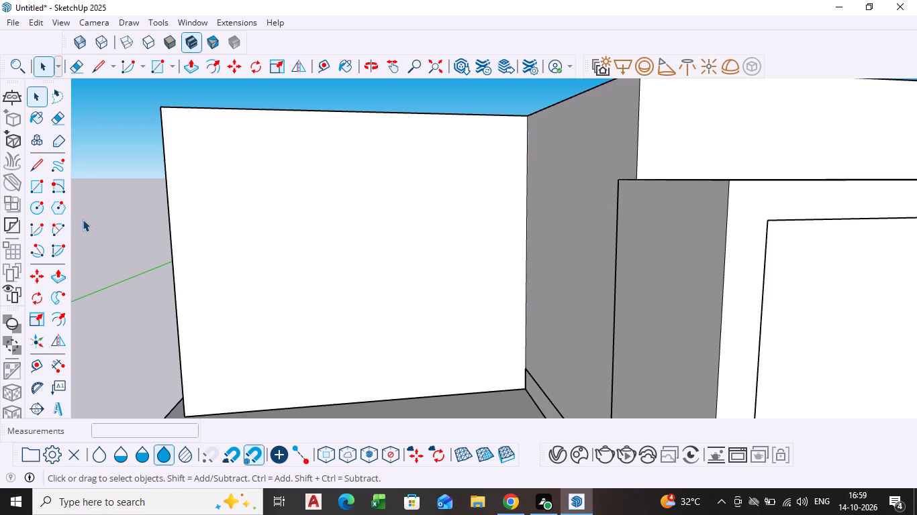
left_click(38, 158)
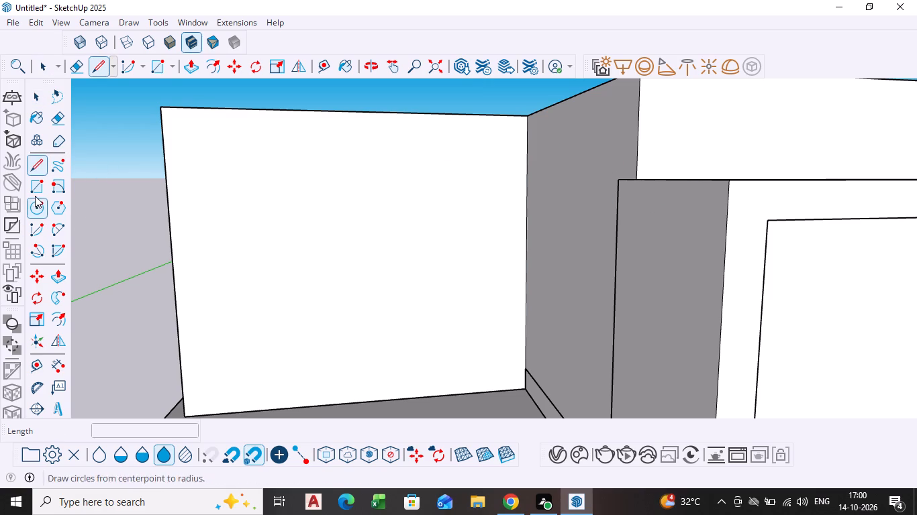
left_click(36, 190)
left_click(624, 180)
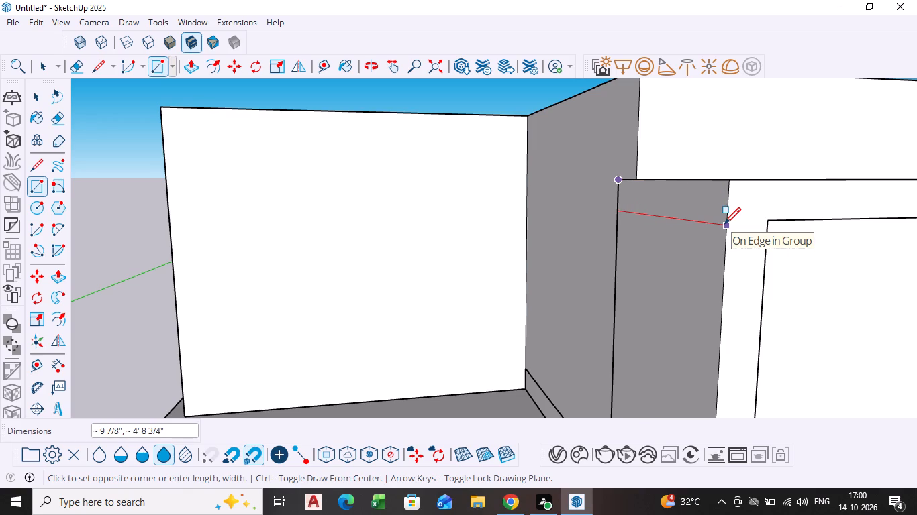
key("Escape")
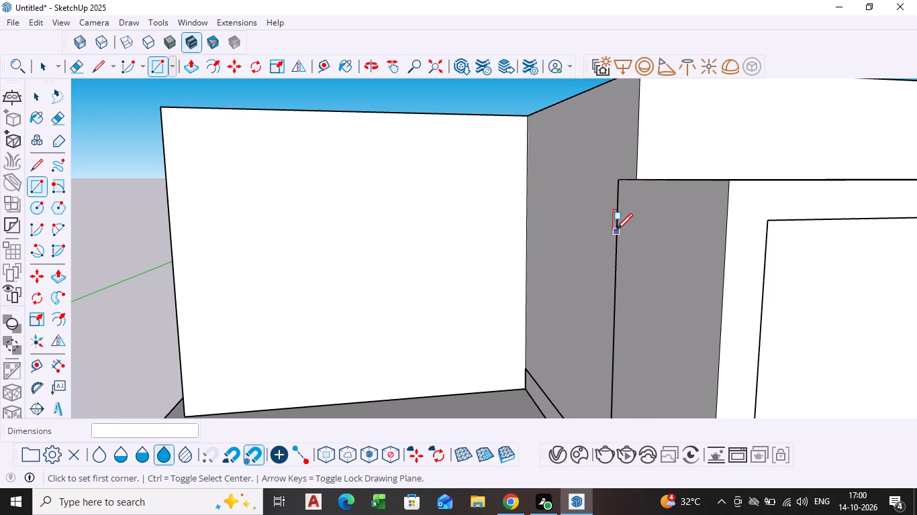
left_click(616, 225)
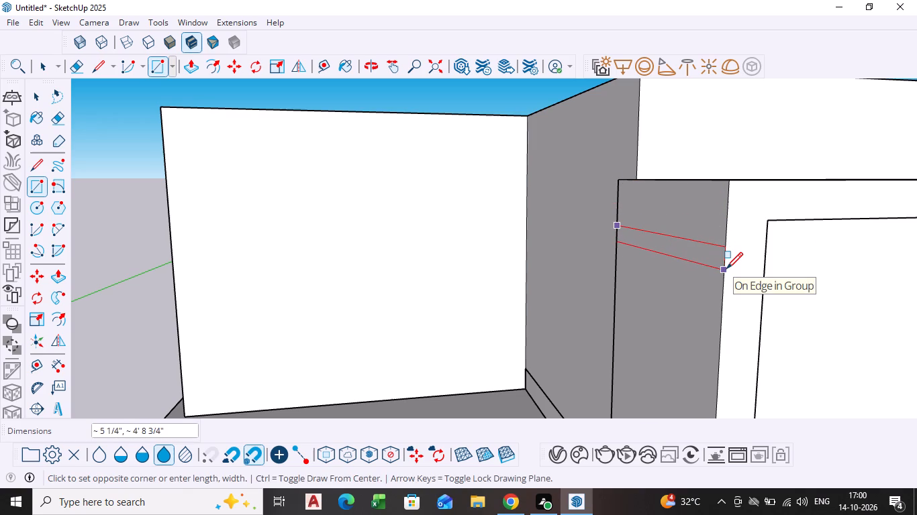
left_click(726, 270)
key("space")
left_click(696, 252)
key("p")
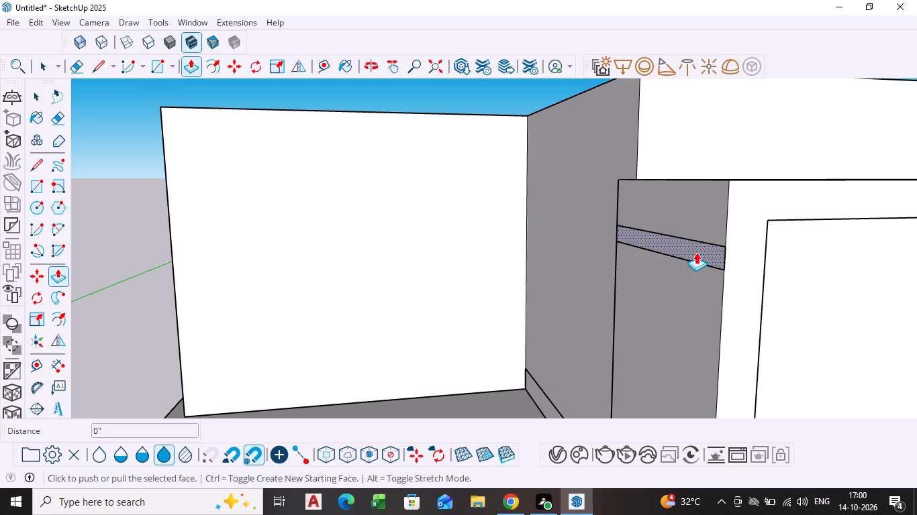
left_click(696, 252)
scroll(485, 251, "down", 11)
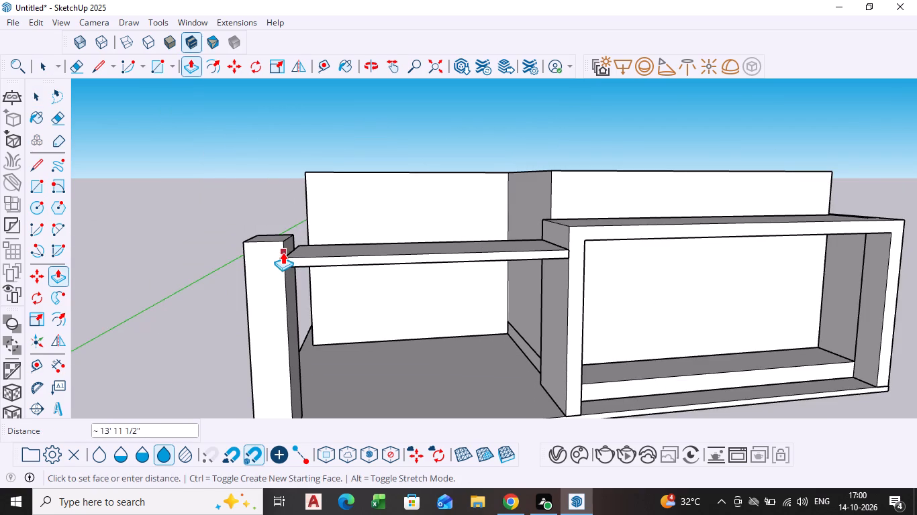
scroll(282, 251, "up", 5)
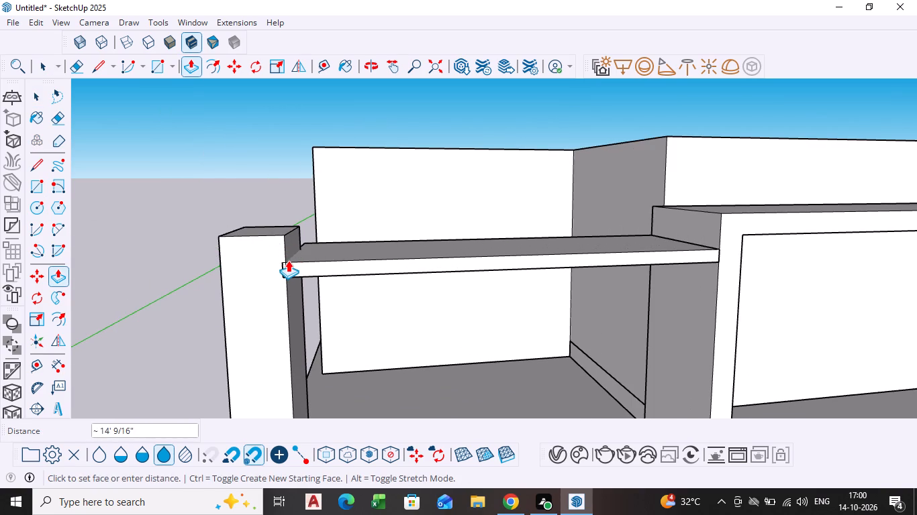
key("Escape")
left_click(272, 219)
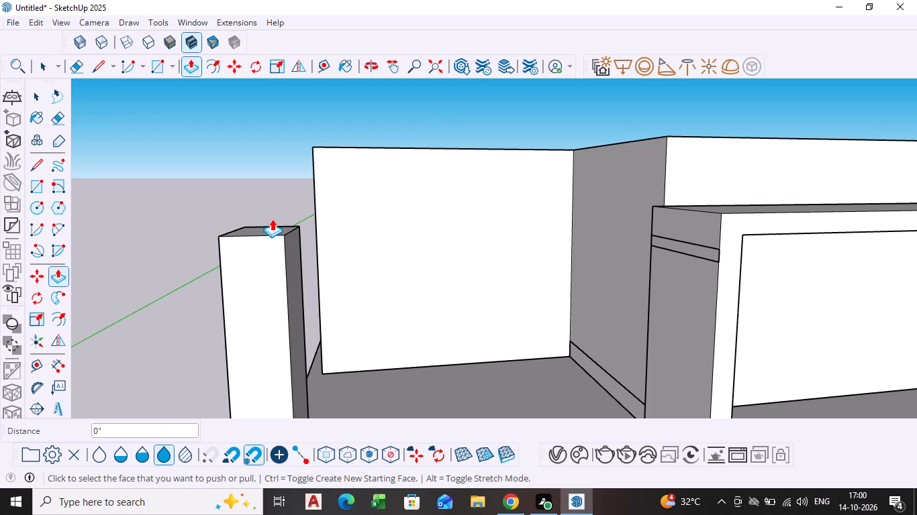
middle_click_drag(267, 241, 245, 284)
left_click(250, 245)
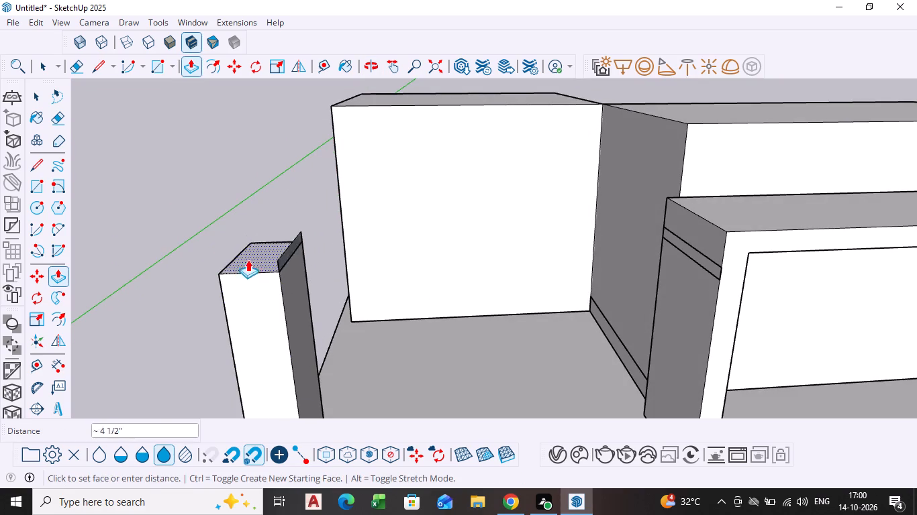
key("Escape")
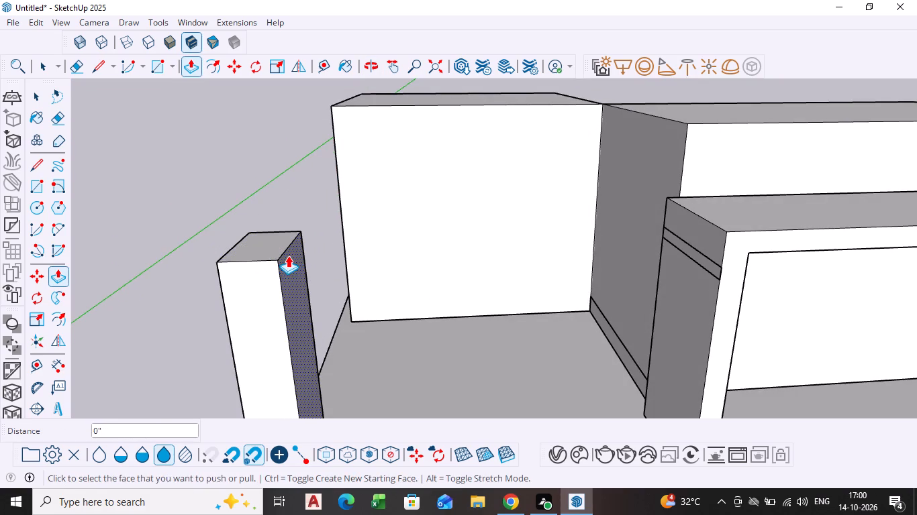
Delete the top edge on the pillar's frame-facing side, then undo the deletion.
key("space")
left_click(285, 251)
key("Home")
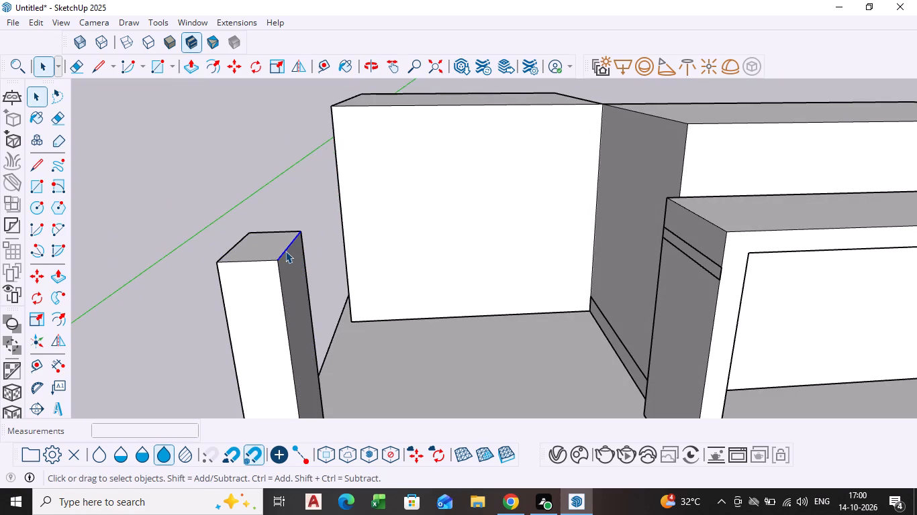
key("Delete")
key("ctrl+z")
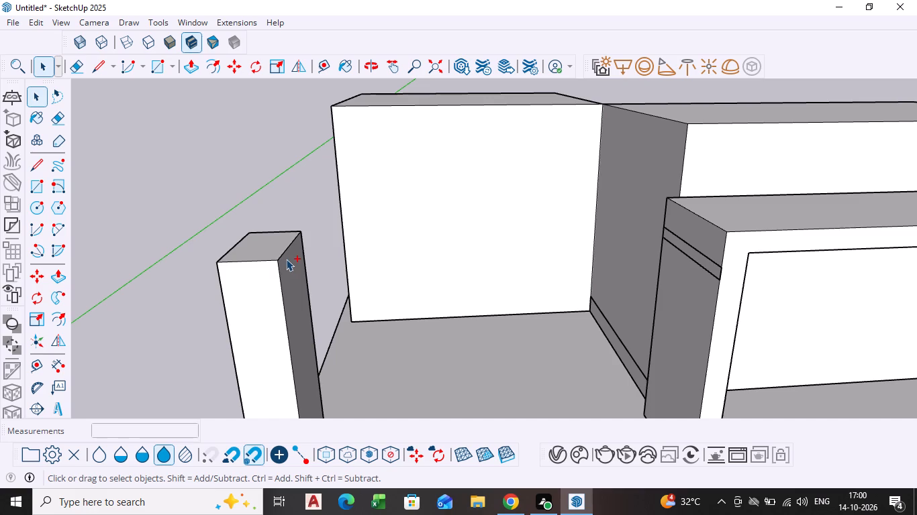
Push/Pull the pillar's top face up slightly and delete the leftover edge on its frame-facing side.
left_click(267, 247)
key("p")
left_click(267, 249)
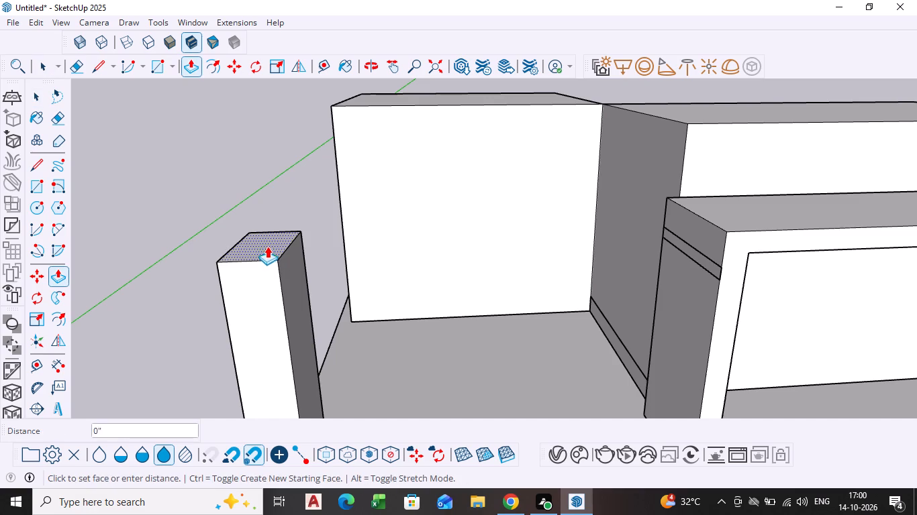
left_click(267, 224)
key("space")
left_click(285, 253)
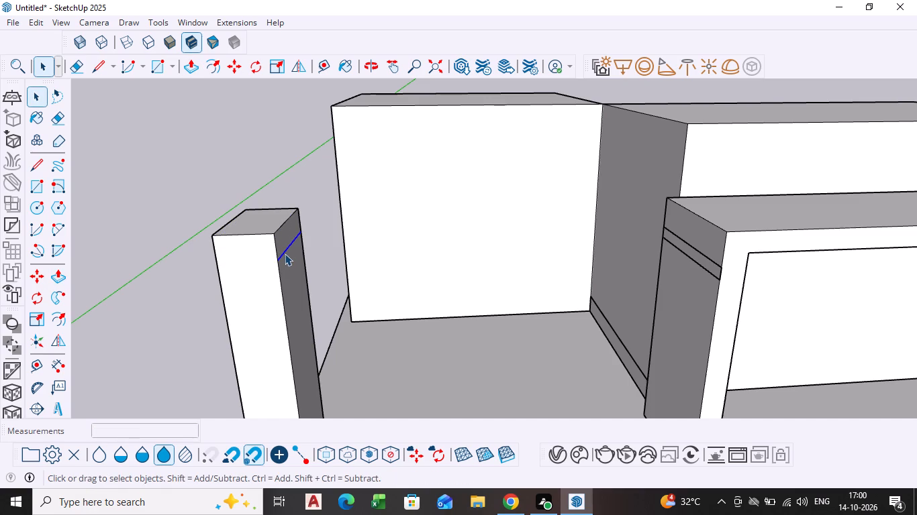
key("Delete")
Push/Pull the pillar's top face down to slightly below its former height.
left_click(266, 221)
key("p")
left_click(266, 221)
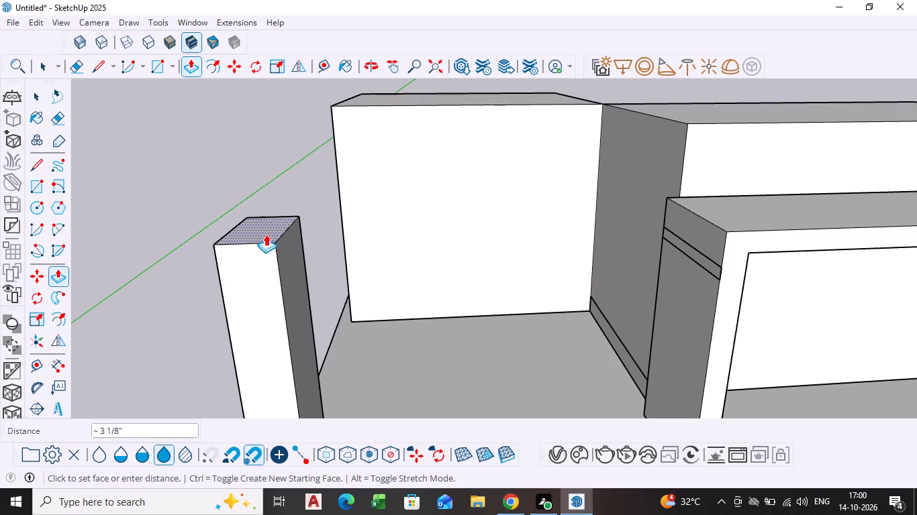
left_click(269, 260)
key("space")
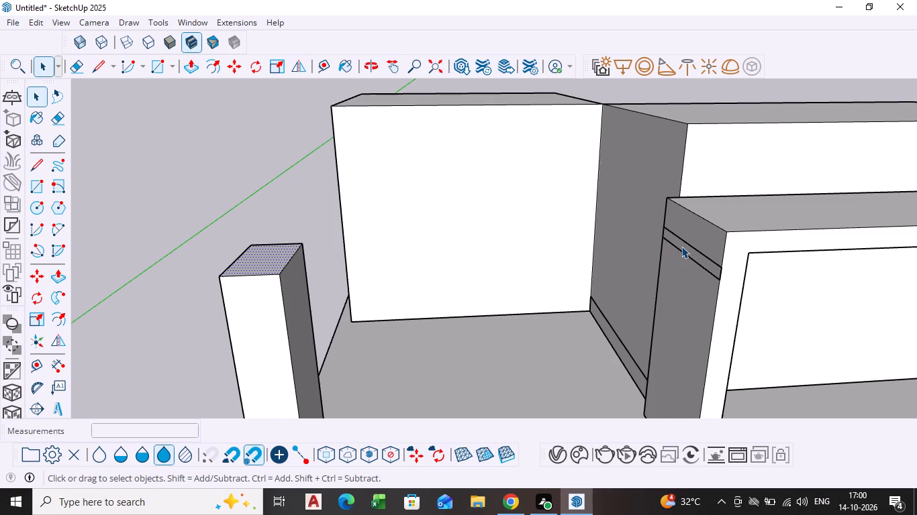
Push/Pull the thin rectangle on the frame's side about 13' 5" toward the pillar to form a flat beam.
left_click(682, 245)
scroll(682, 245, "up", 8)
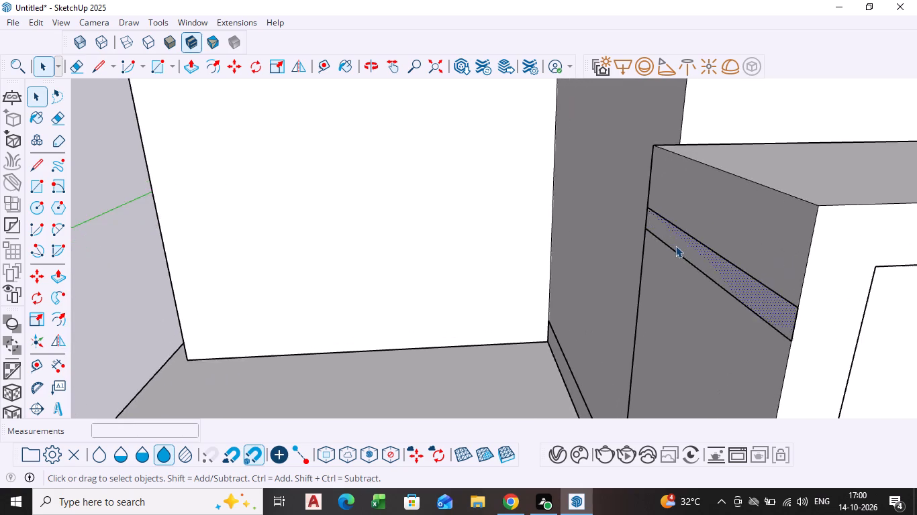
middle_click_drag(675, 245, 740, 225)
key("p")
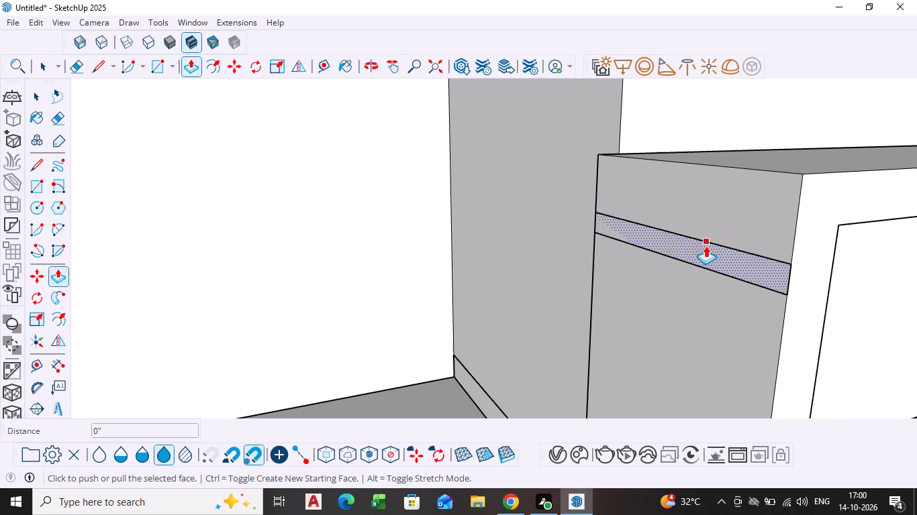
left_click(706, 245)
scroll(385, 251, "down", 4)
left_click(531, 249)
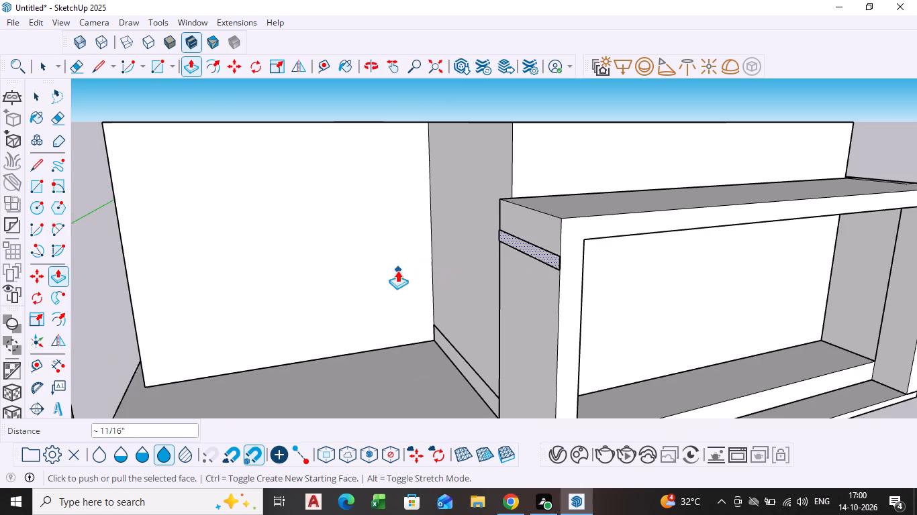
left_click(532, 247)
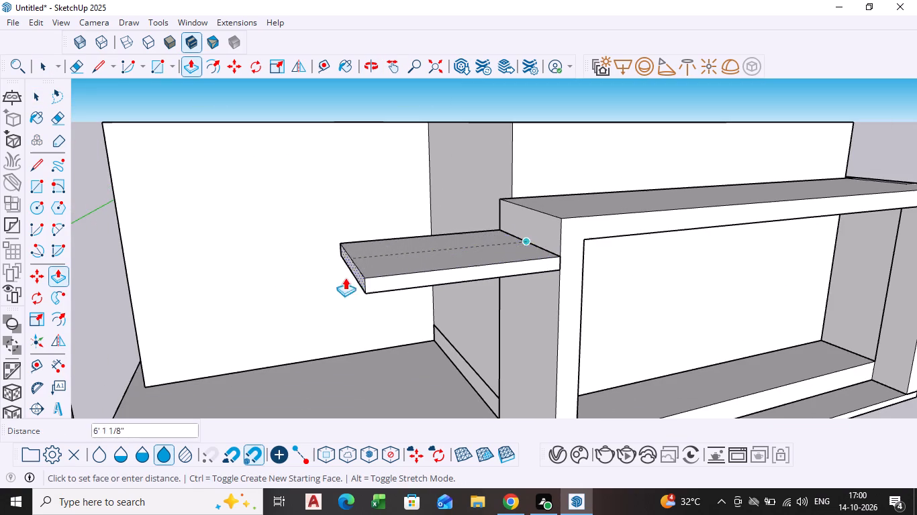
scroll(342, 278, "down", 9)
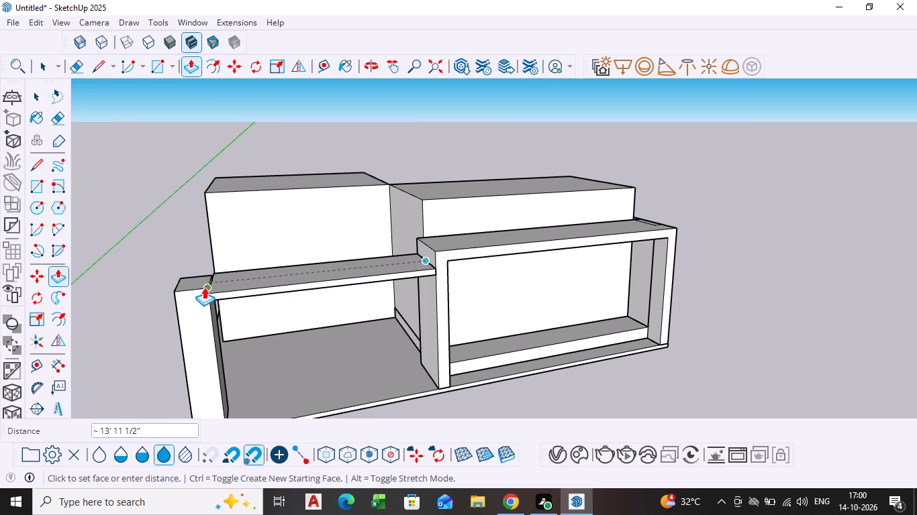
middle_click_drag(204, 287, 201, 266)
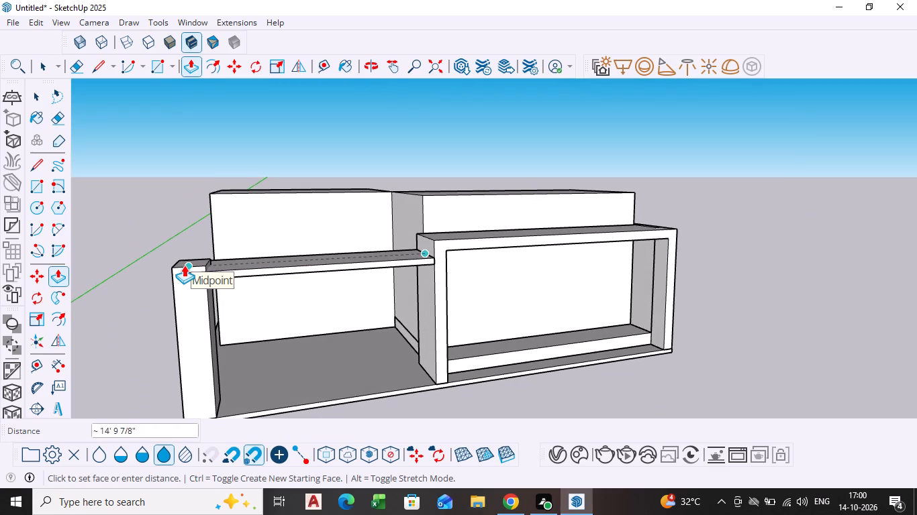
left_click(220, 270)
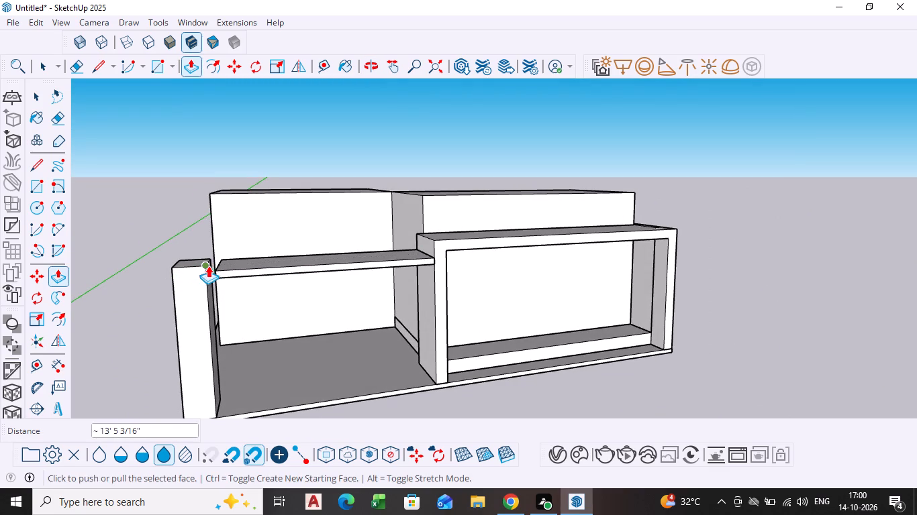
Push/Pull the pillar's top face down so it sits below the beam.
key("space")
left_click(199, 262)
middle_click_drag(198, 262, 192, 302)
scroll(191, 290, "up", 3)
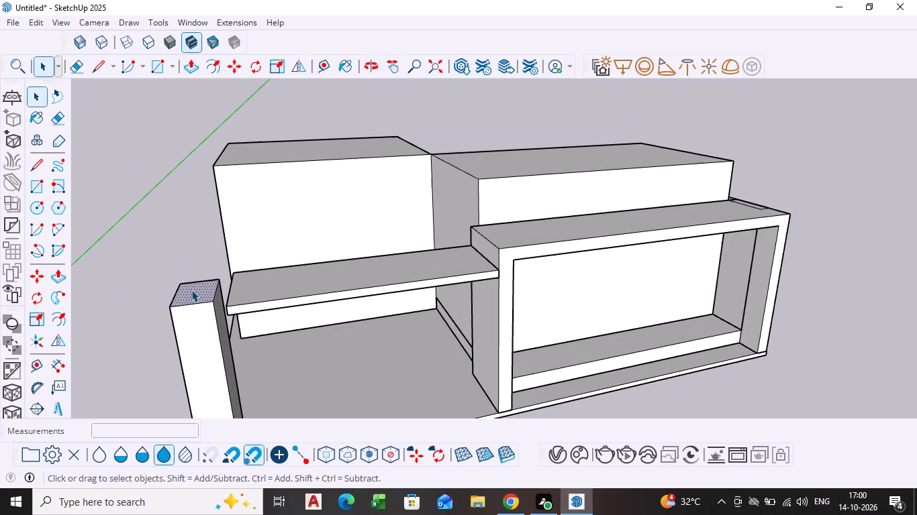
key("p")
left_click(191, 290)
left_click(195, 316)
Push/Pull the beam's free end face outward over the pillar until it is flush with the pillar's outer side.
middle_click_drag(195, 317, 199, 310)
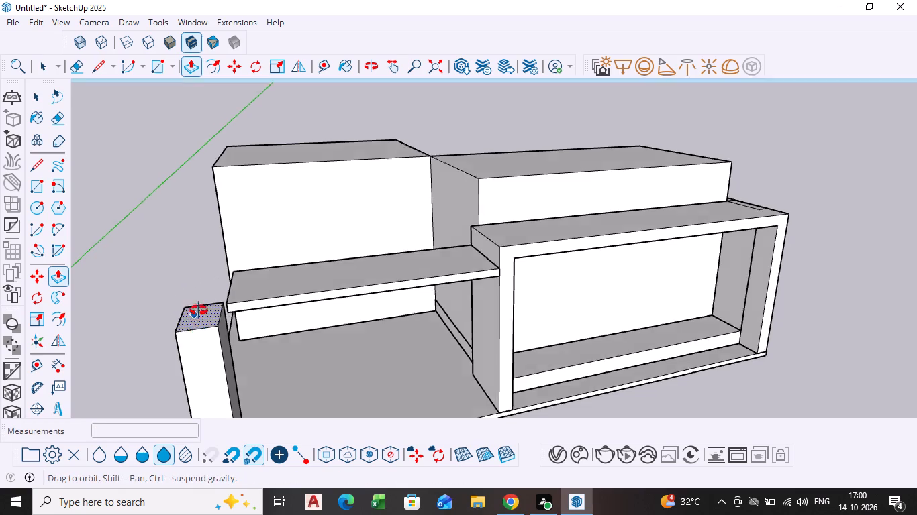
middle_click_drag(199, 310, 317, 294)
scroll(323, 298, "up", 4)
key("space")
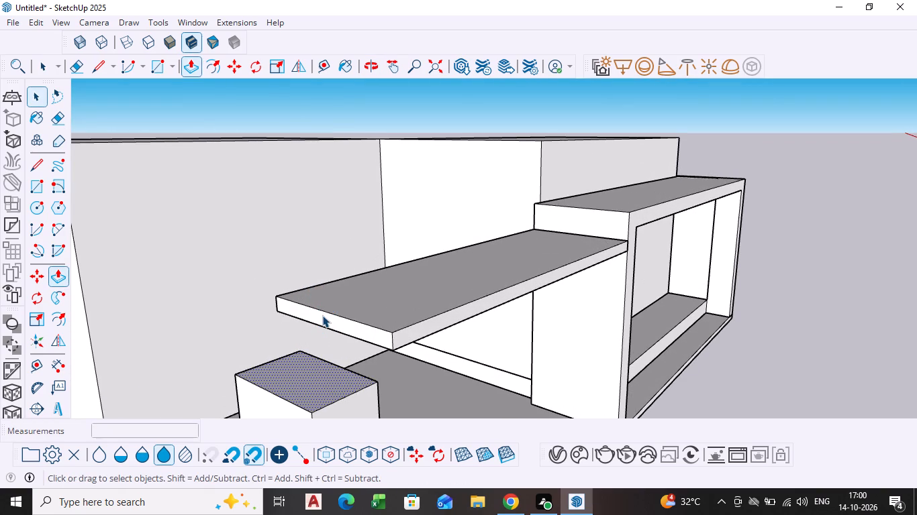
left_click(322, 315)
key("p")
left_click(322, 315)
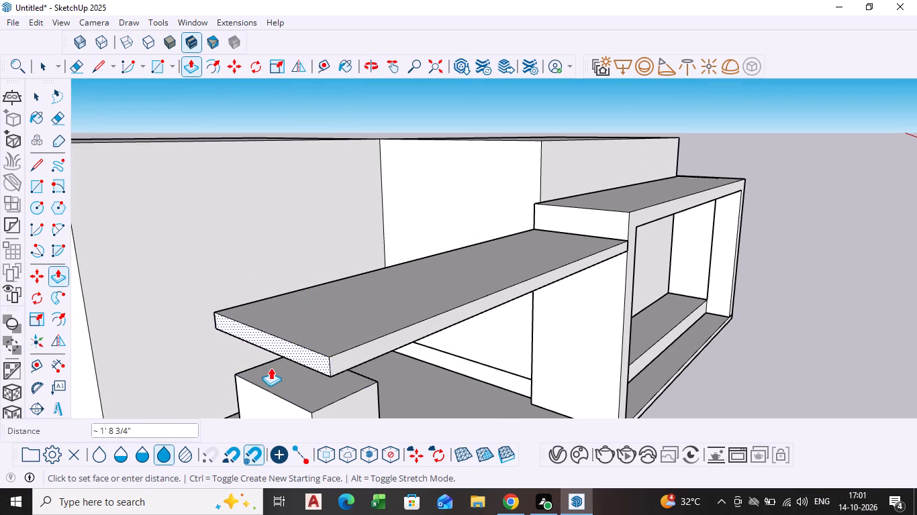
middle_click_drag(271, 367, 272, 308)
left_click(270, 348)
middle_click_drag(274, 346, 252, 346)
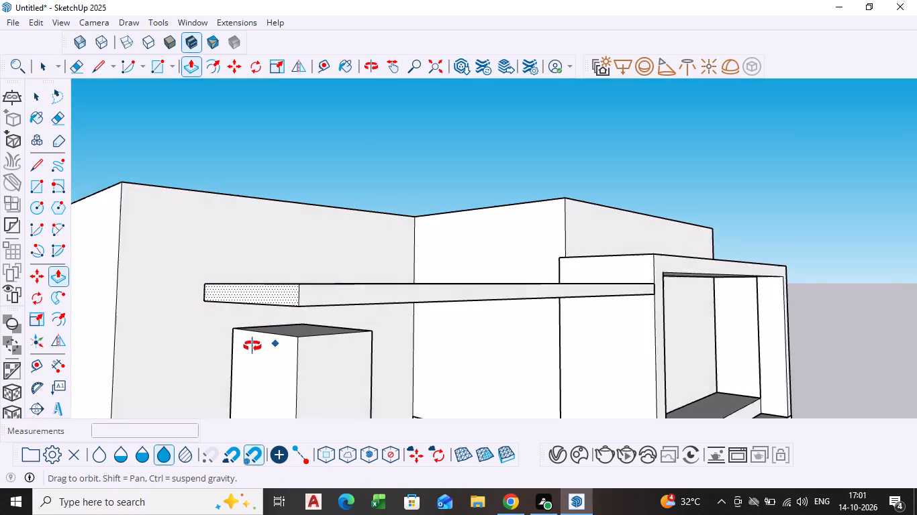
middle_click_drag(252, 346, 211, 341)
middle_click_drag(329, 335, 265, 340)
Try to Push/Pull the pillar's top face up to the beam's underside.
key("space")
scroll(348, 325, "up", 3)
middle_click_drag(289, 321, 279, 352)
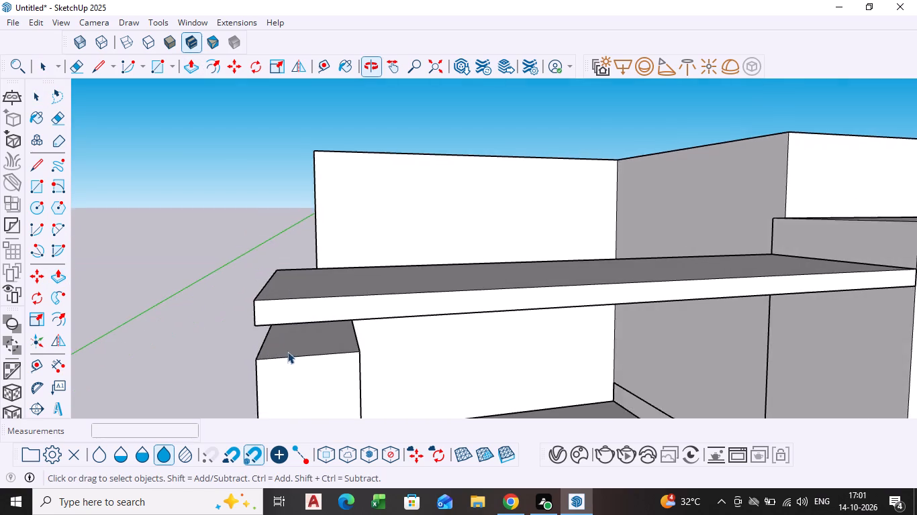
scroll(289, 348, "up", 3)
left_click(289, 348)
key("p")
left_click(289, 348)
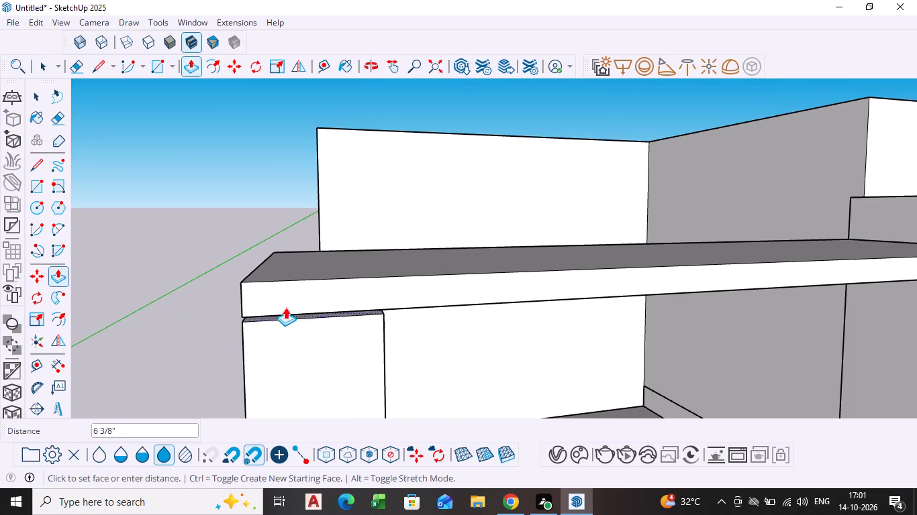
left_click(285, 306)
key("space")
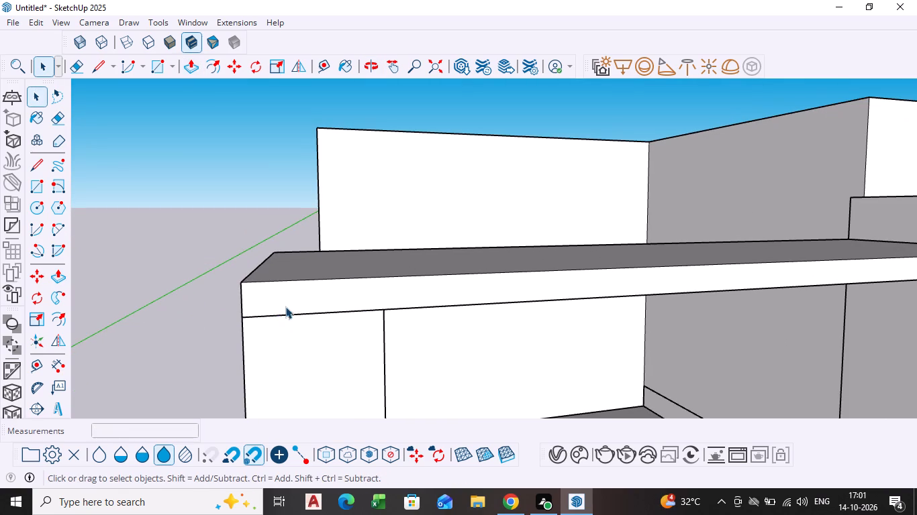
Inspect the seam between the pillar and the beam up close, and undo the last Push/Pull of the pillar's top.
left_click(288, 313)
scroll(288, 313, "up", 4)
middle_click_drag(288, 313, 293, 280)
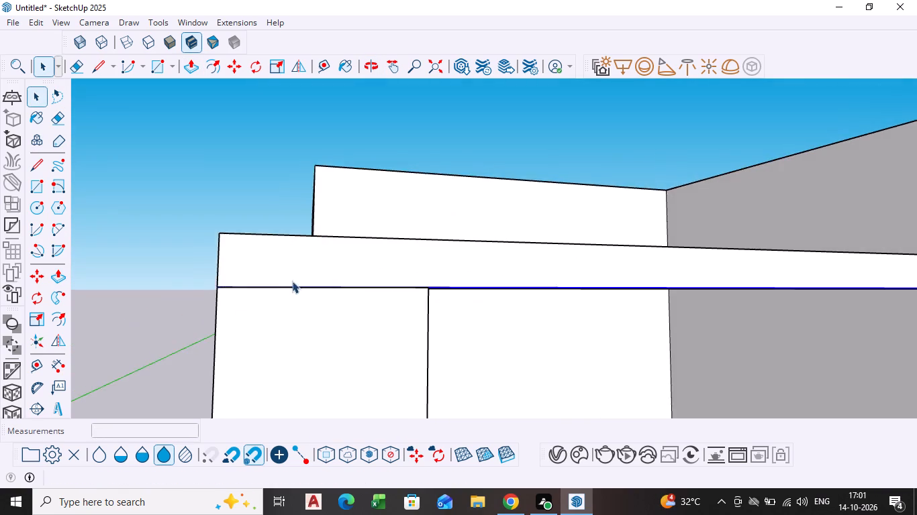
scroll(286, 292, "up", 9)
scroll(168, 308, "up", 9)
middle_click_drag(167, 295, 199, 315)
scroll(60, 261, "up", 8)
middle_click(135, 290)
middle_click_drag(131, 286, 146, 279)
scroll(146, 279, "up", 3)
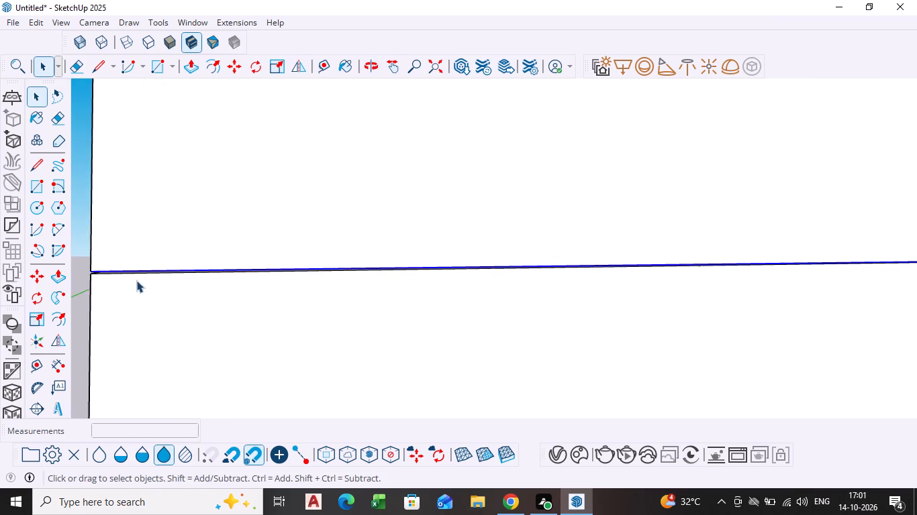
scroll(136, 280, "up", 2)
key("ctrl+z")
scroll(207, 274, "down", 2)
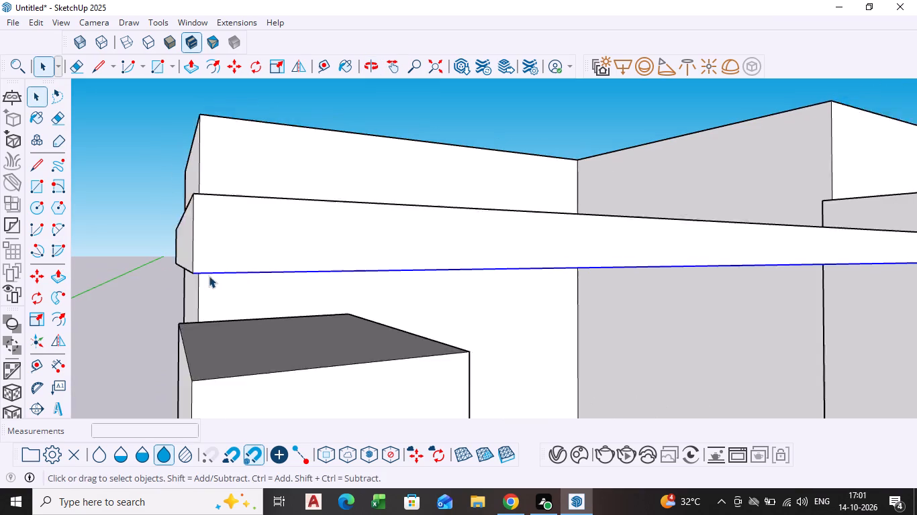
Push/Pull the pillar's top face up about 7 1/8" to meet the beam's underside.
scroll(209, 276, "down", 2)
left_click(266, 315)
key("p")
left_click(266, 315)
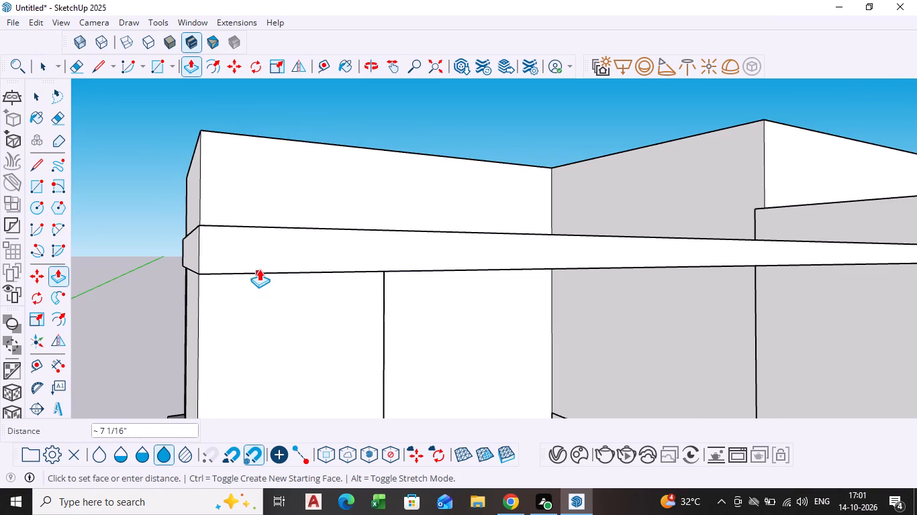
left_click(259, 269)
Examine the joint between the pillar and the beam from the back, outer side and front.
middle_click_drag(232, 280, 458, 258)
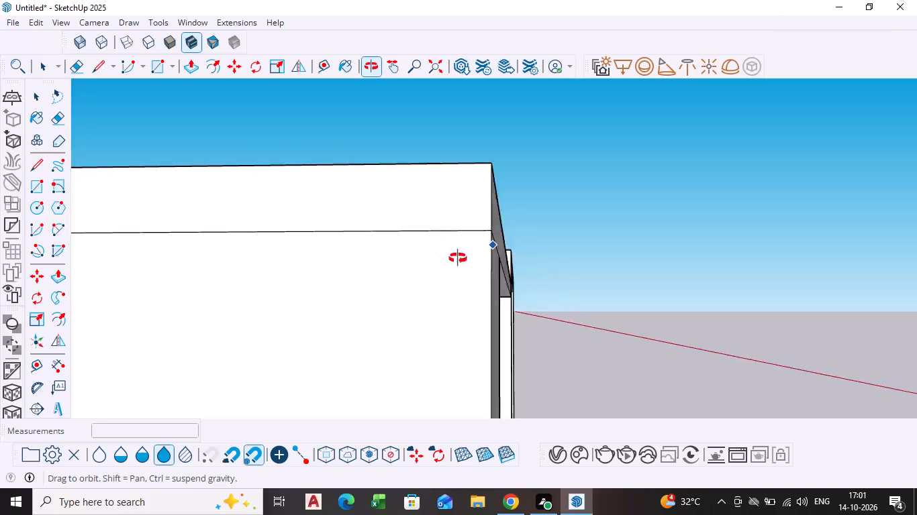
middle_click_drag(458, 258, 620, 260)
scroll(536, 262, "down", 14)
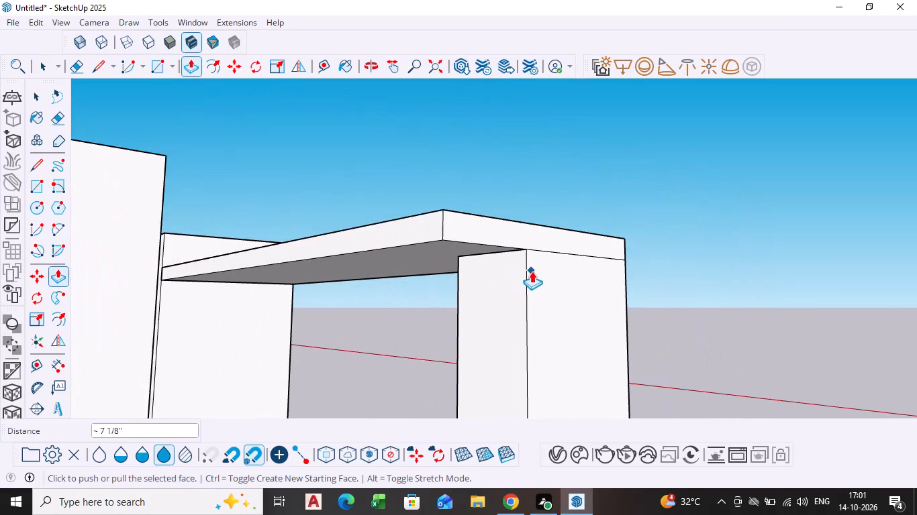
middle_click_drag(530, 272, 215, 322)
scroll(524, 276, "down", 4)
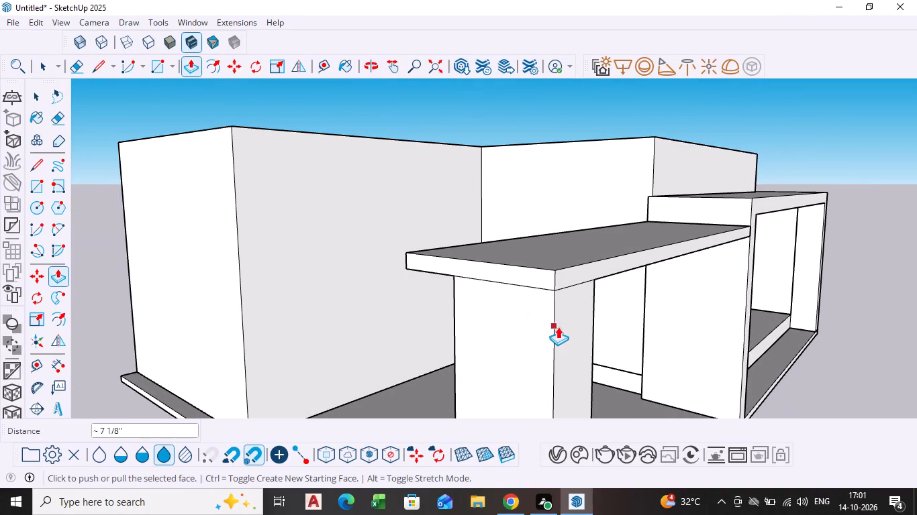
scroll(559, 327, "down", 1)
middle_click_drag(559, 327, 246, 265, "shift")
scroll(242, 257, "down", 1)
middle_click_drag(241, 257, 92, 260)
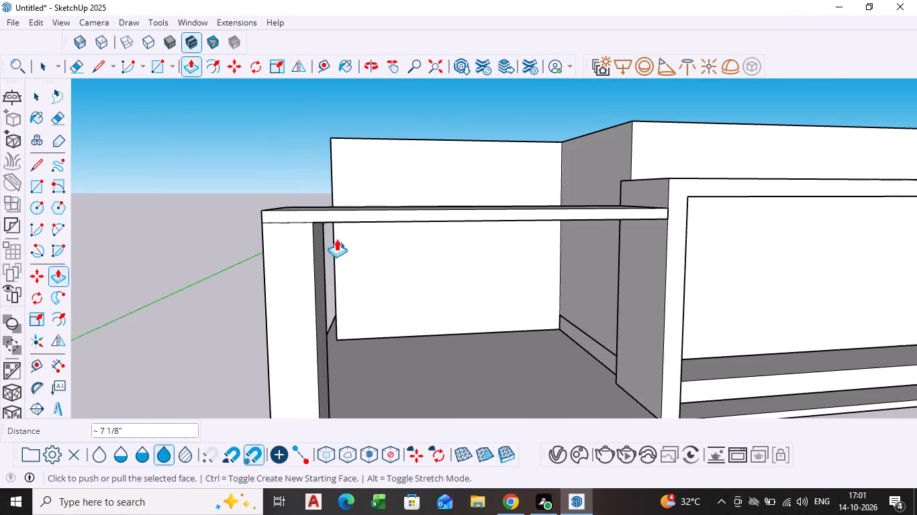
Delete the overlapping seam edges between the pillar's front face and the beam's front face.
key("space")
left_click(291, 223)
scroll(291, 223, "up", 5)
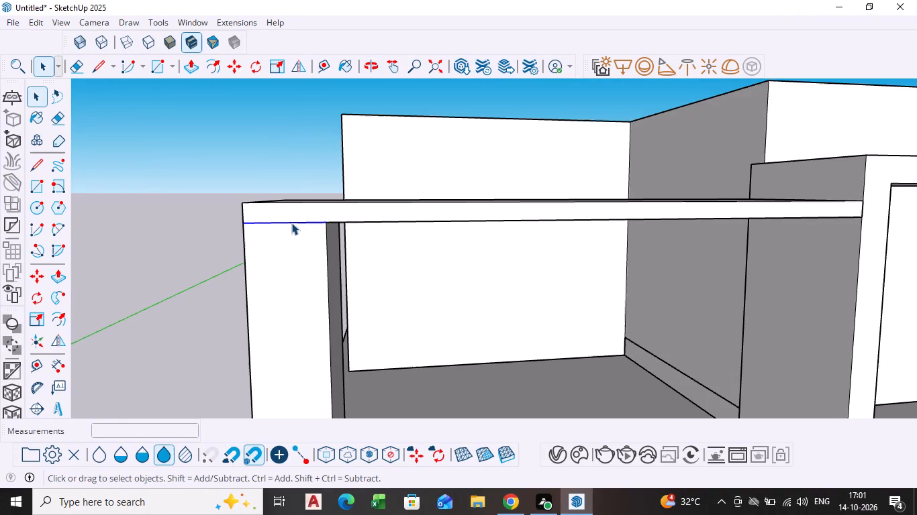
key("Delete")
scroll(291, 225, "down", 4)
scroll(291, 225, "up", 2)
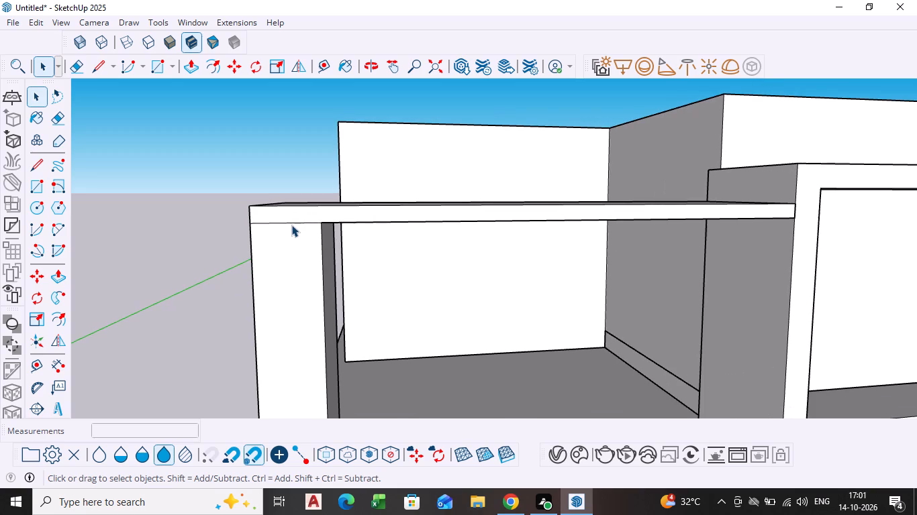
left_click(292, 222)
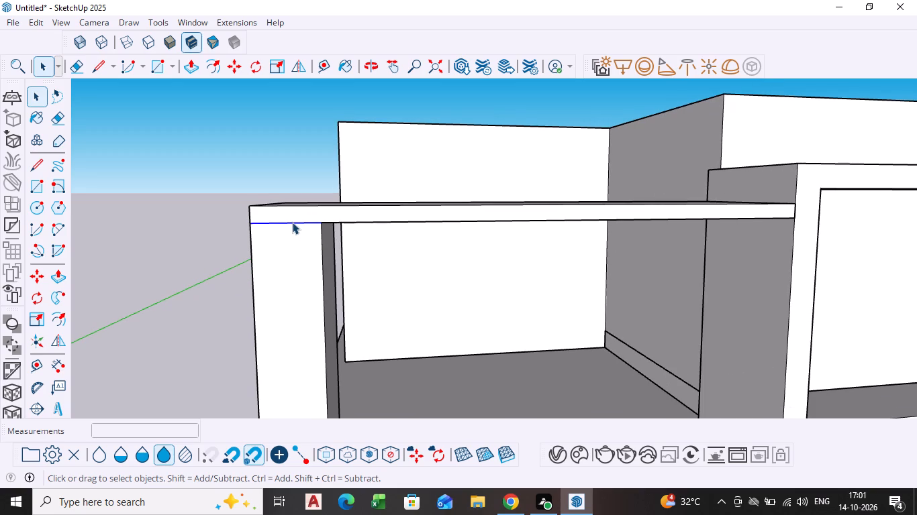
key("Delete")
scroll(285, 233, "down", 9)
scroll(471, 291, "down", 2)
middle_click_drag(469, 300, 437, 288)
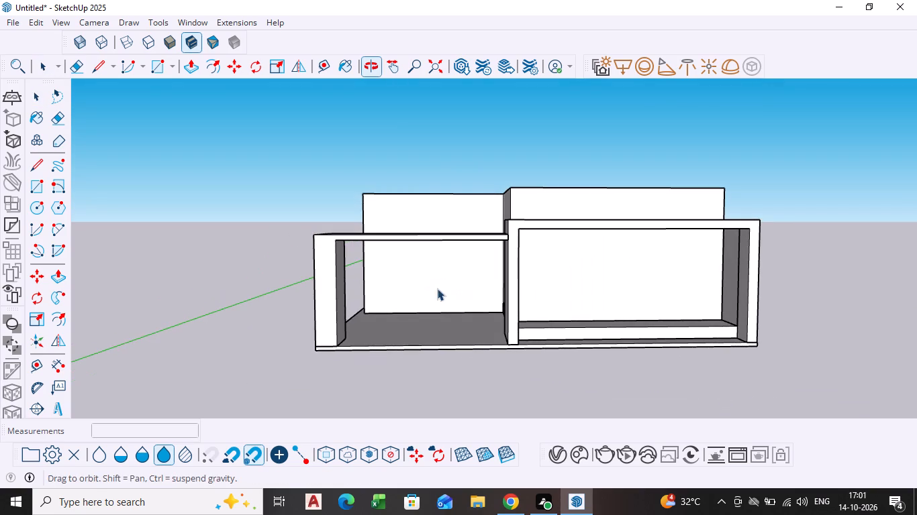
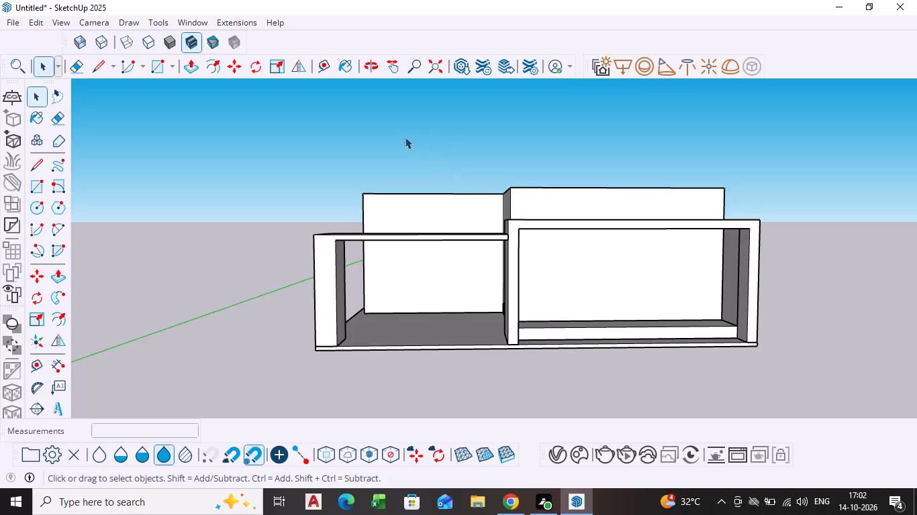
Examine the frame, beam, pillar and the walls behind them from the front and from both sides.
middle_click_drag(548, 297, 543, 298)
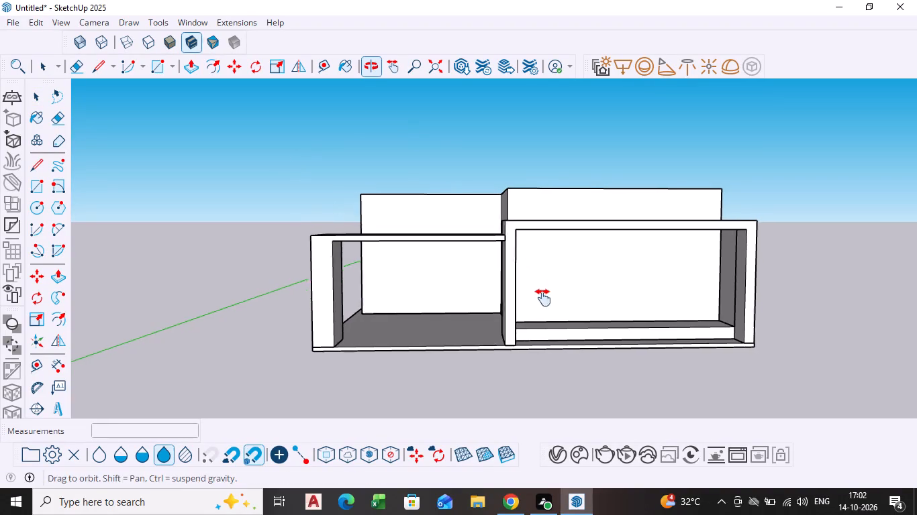
middle_click_drag(543, 298, 468, 294)
scroll(499, 264, "up", 4)
middle_click_drag(482, 274, 487, 292)
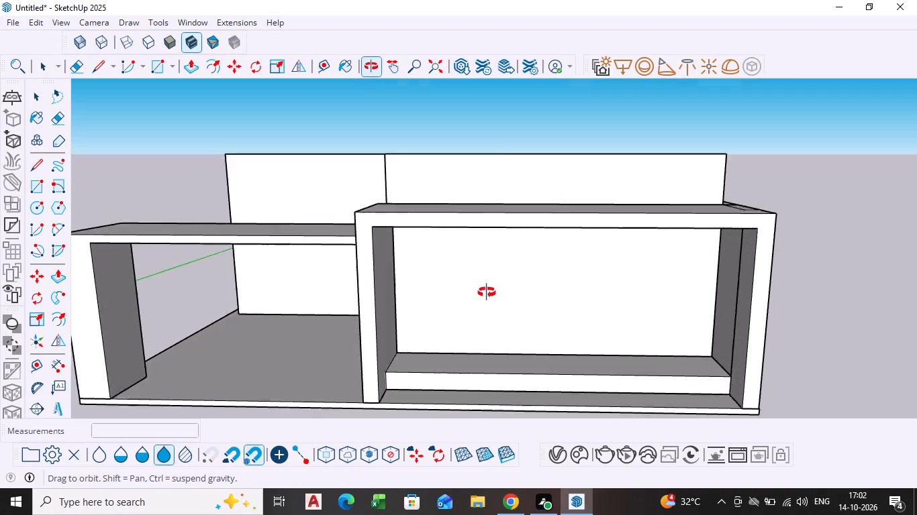
middle_click_drag(487, 292, 491, 290)
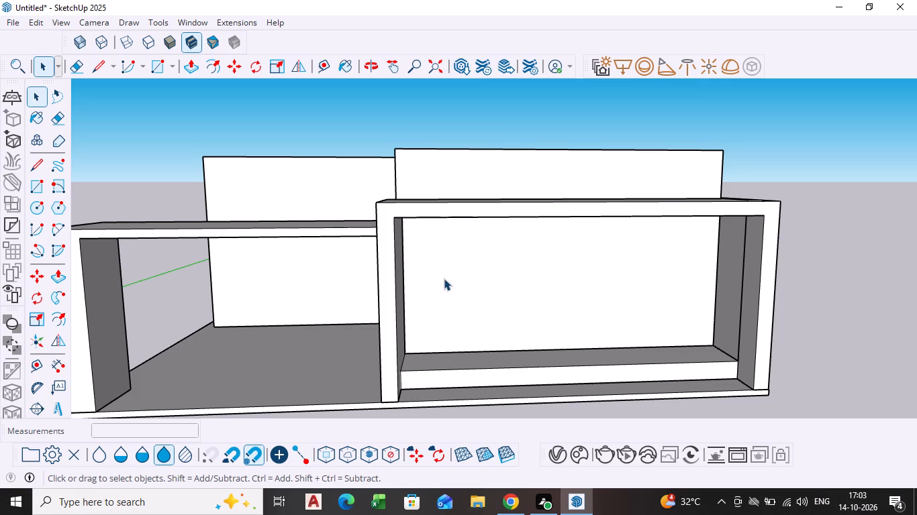
scroll(450, 286, "down", 2)
middle_click_drag(445, 286, 538, 288)
scroll(538, 288, "down", 1)
scroll(279, 308, "up", 3)
middle_click_drag(283, 309, 258, 292)
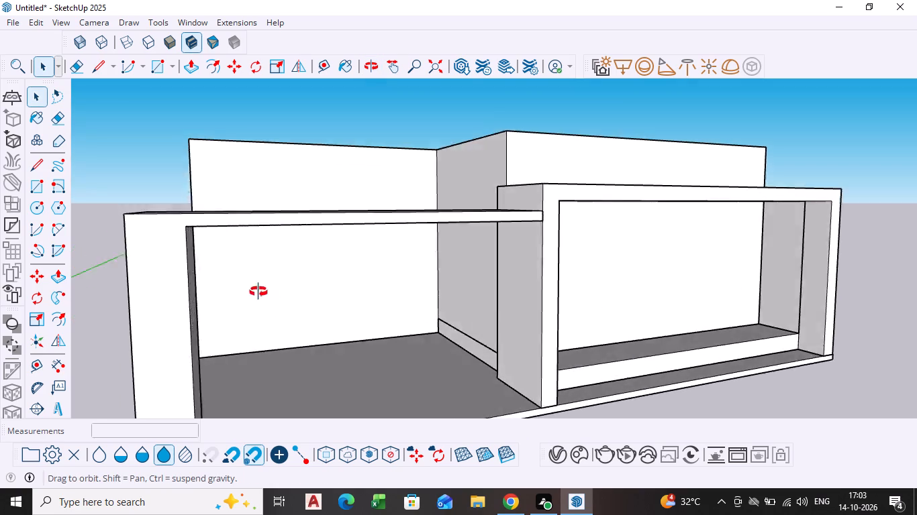
middle_click_drag(258, 292, 235, 275)
scroll(461, 309, "down", 1)
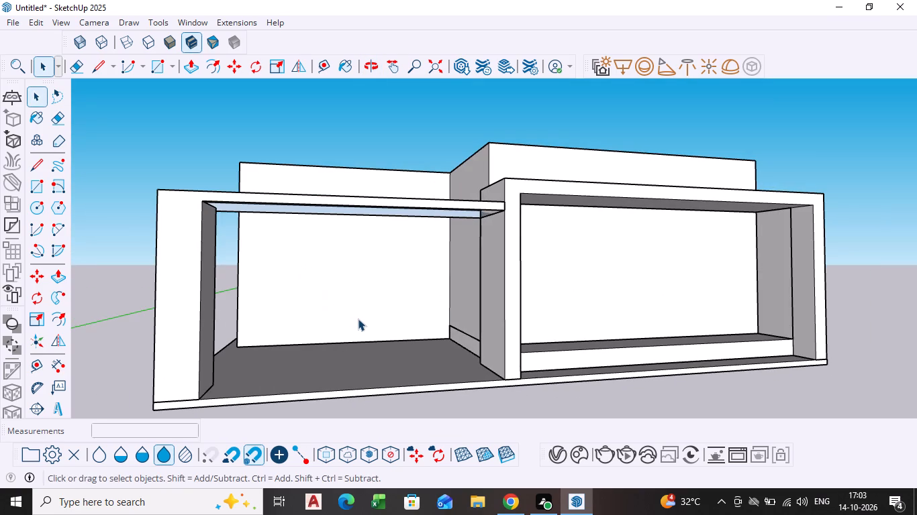
scroll(358, 319, "up", 1)
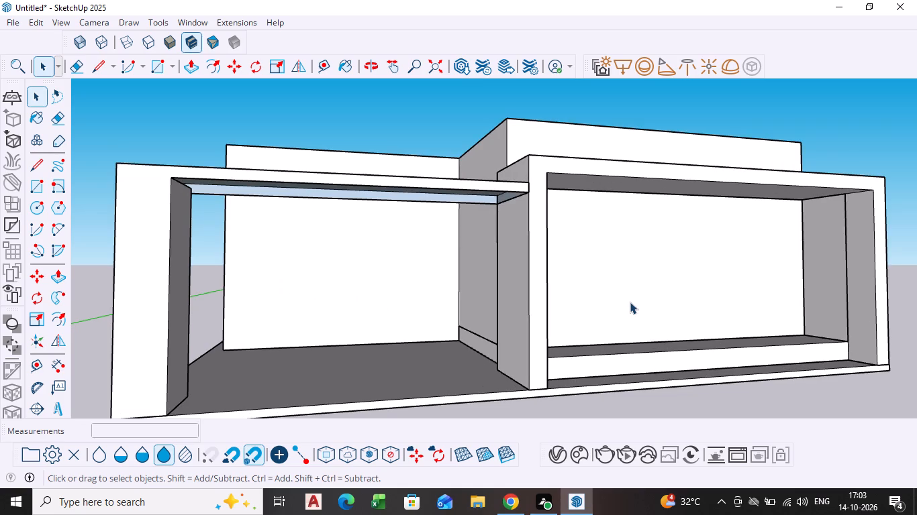
scroll(631, 306, "down", 4)
middle_click_drag(629, 308, 526, 319)
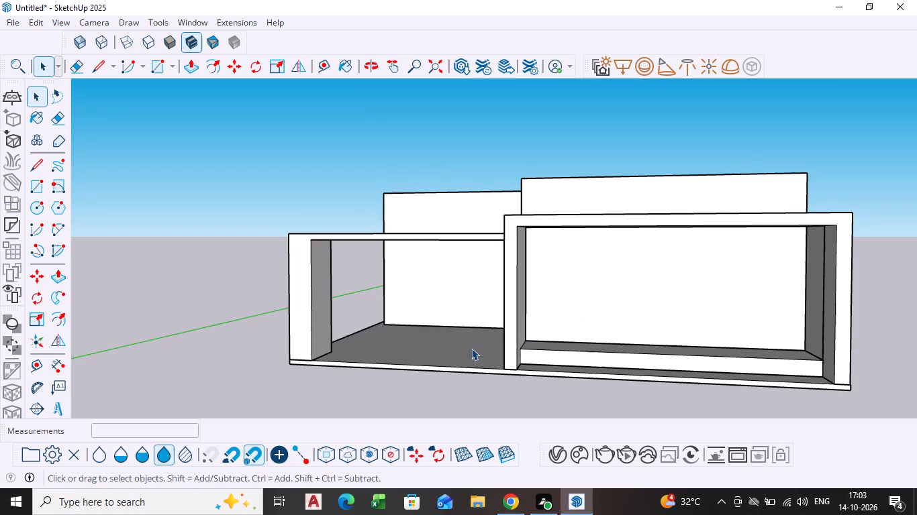
scroll(536, 349, "down", 1)
middle_click_drag(539, 349, 575, 357)
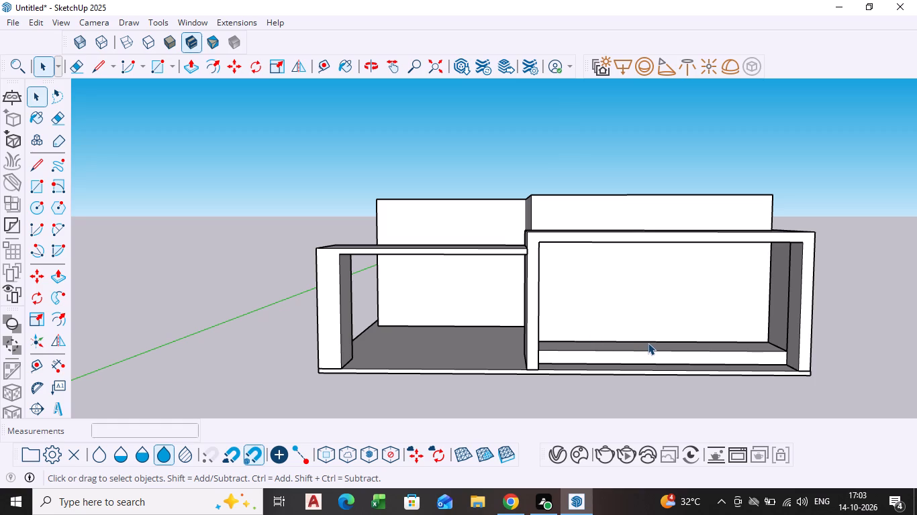
scroll(648, 344, "down", 1)
middle_click_drag(648, 345, 562, 345, "shift")
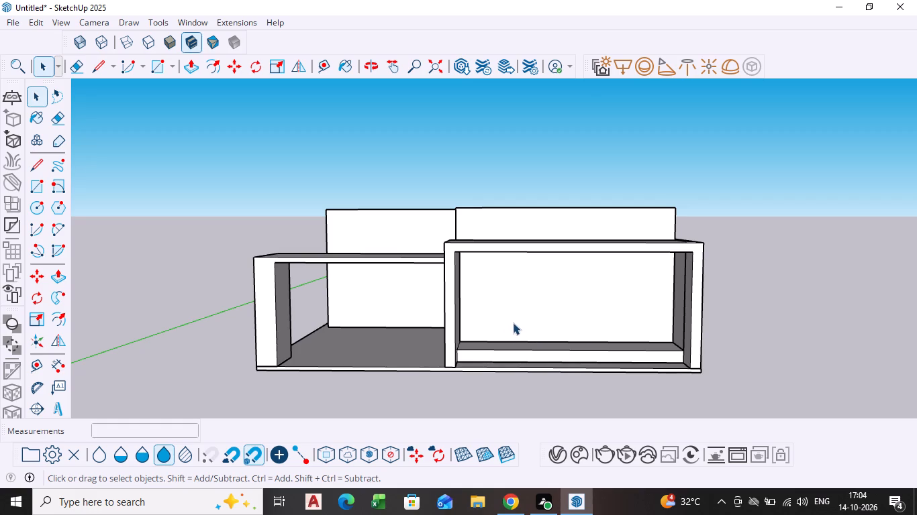
Draw a door rectangle about 3' 3" wide and 7' 8" high on the wall inside the frame, starting from its base edge.
scroll(504, 330, "up", 3)
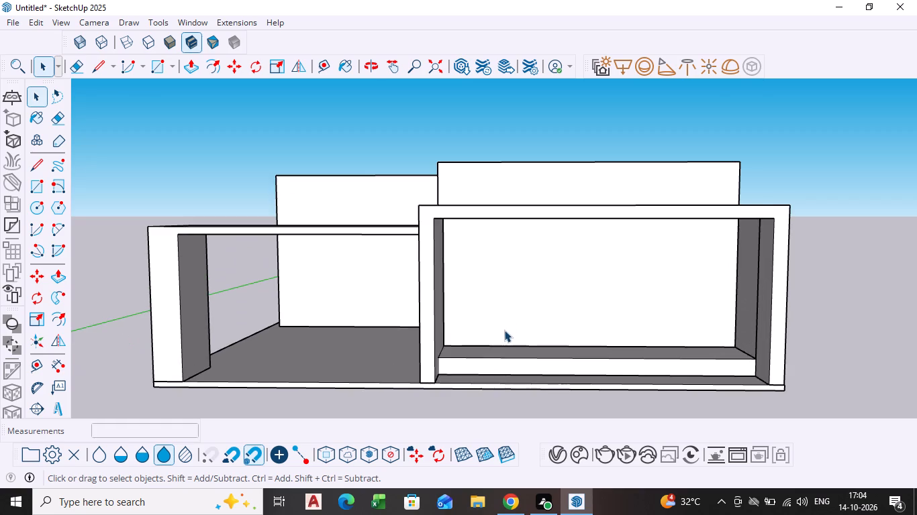
middle_click_drag(504, 330, 518, 337)
scroll(510, 332, "up", 3)
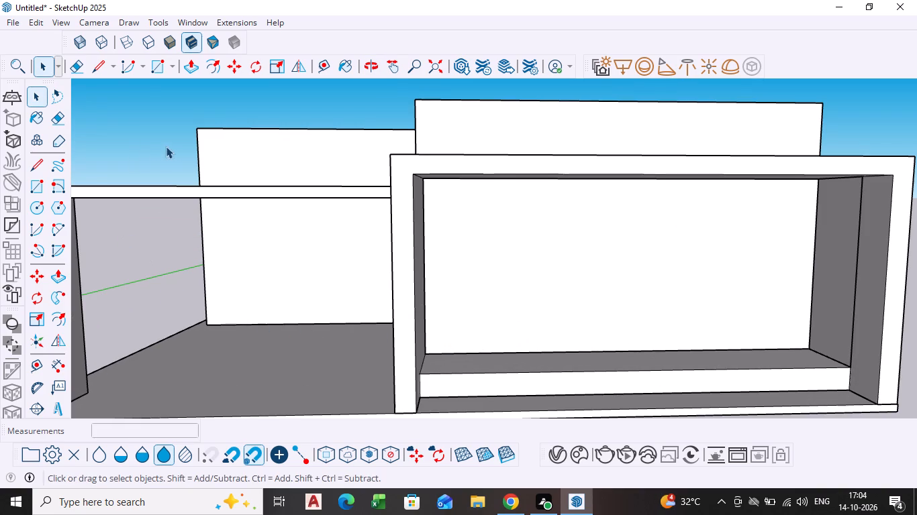
left_click(159, 65)
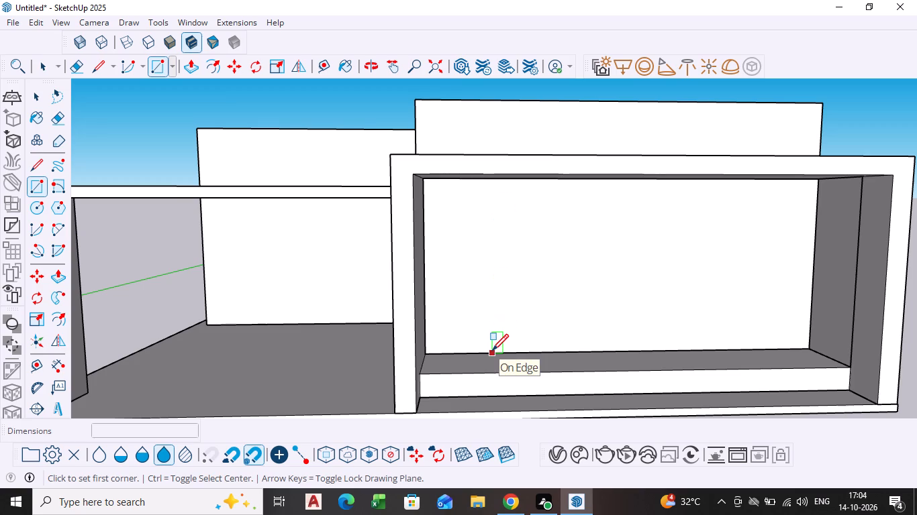
left_click(481, 350)
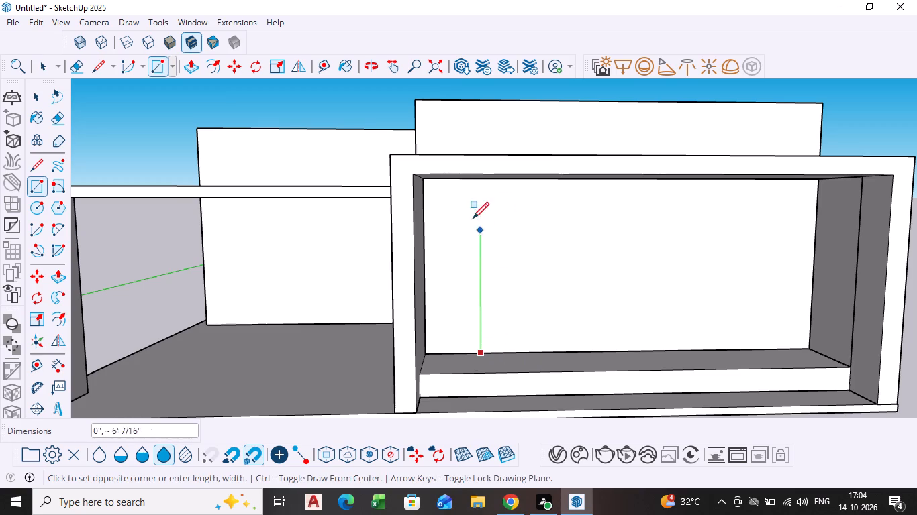
left_click(548, 197)
key("space")
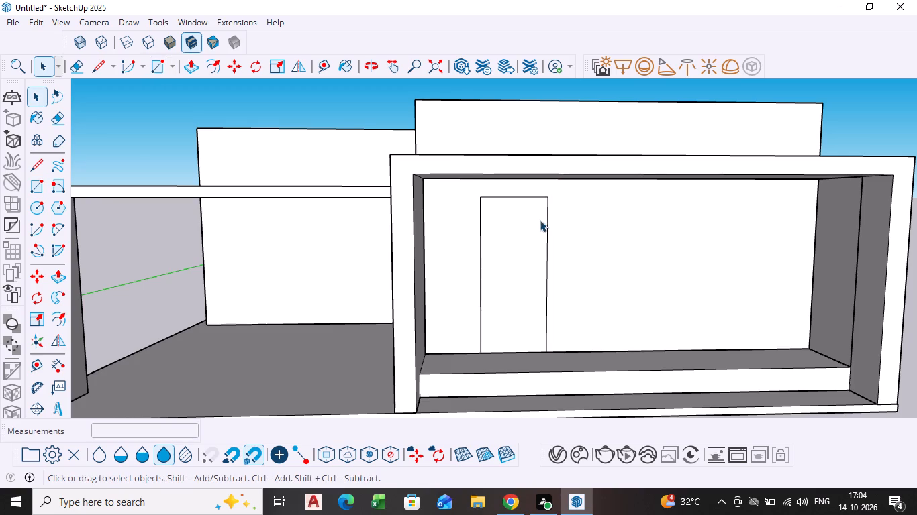
Push/Pull the door rectangle about 3 1/4" into the wall inside the frame.
left_click(533, 237)
middle_click_drag(538, 240, 452, 287)
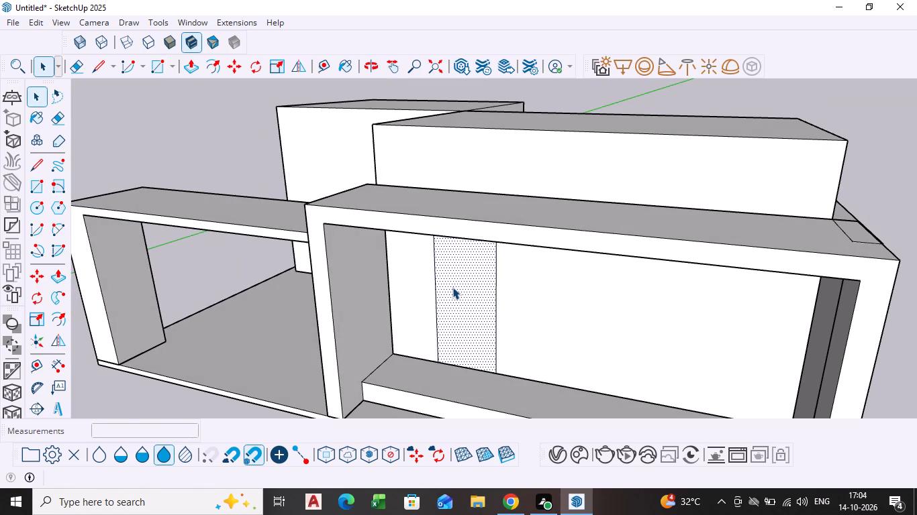
key("p")
left_click(452, 287)
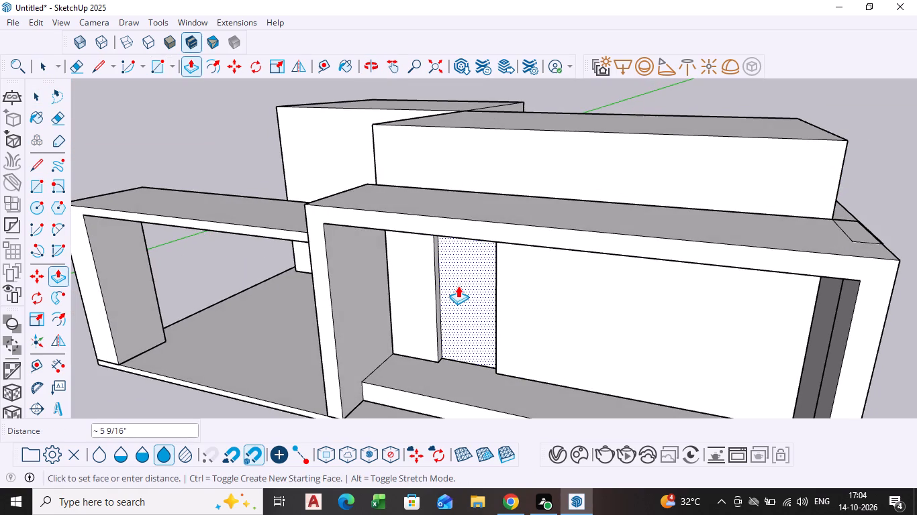
scroll(458, 286, "up", 4)
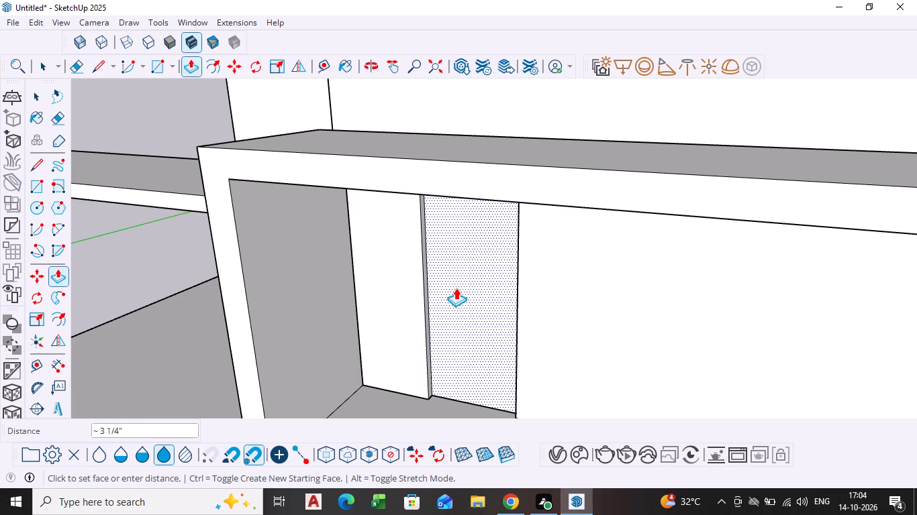
left_click(456, 288)
key("space")
Examine the recessed door in the framed volume and the overall front from several angles.
scroll(452, 301, "down", 2)
middle_click_drag(452, 301, 470, 295)
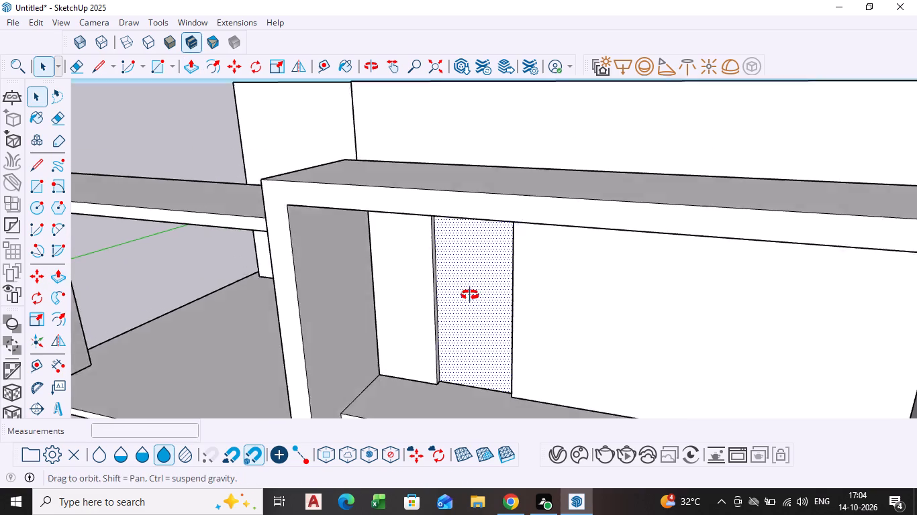
middle_click_drag(470, 295, 477, 288)
scroll(473, 294, "down", 2)
middle_click_drag(473, 301, 489, 274)
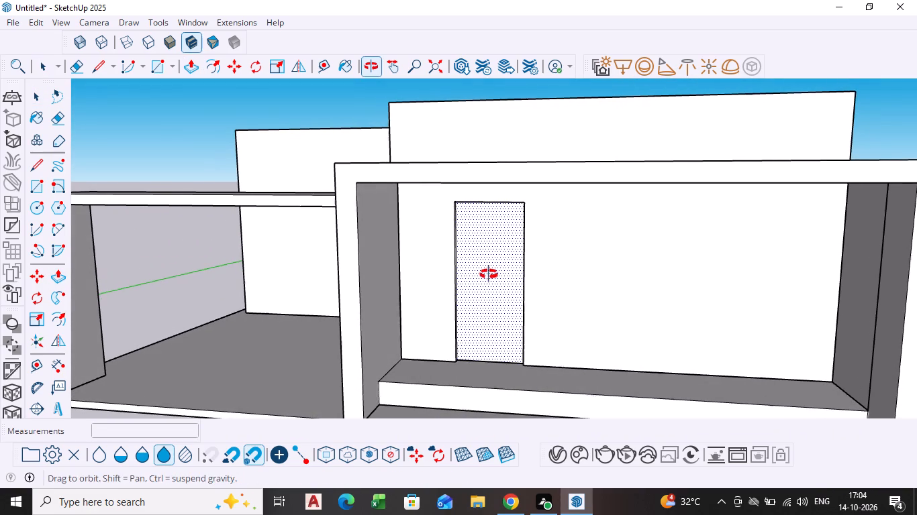
middle_click_drag(489, 274, 489, 274)
scroll(586, 298, "down", 2)
middle_click_drag(587, 298, 550, 290, "shift")
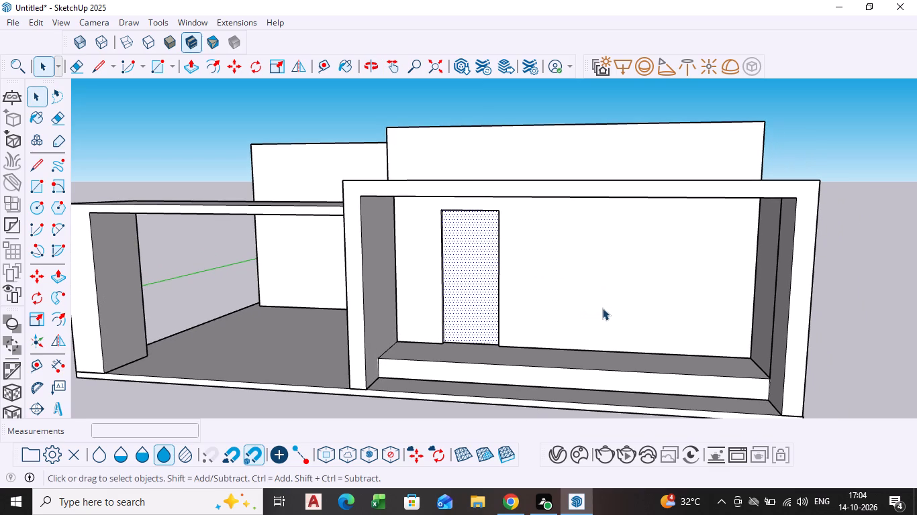
middle_click_drag(604, 308, 638, 288)
scroll(545, 312, "up", 3)
scroll(543, 312, "down", 3)
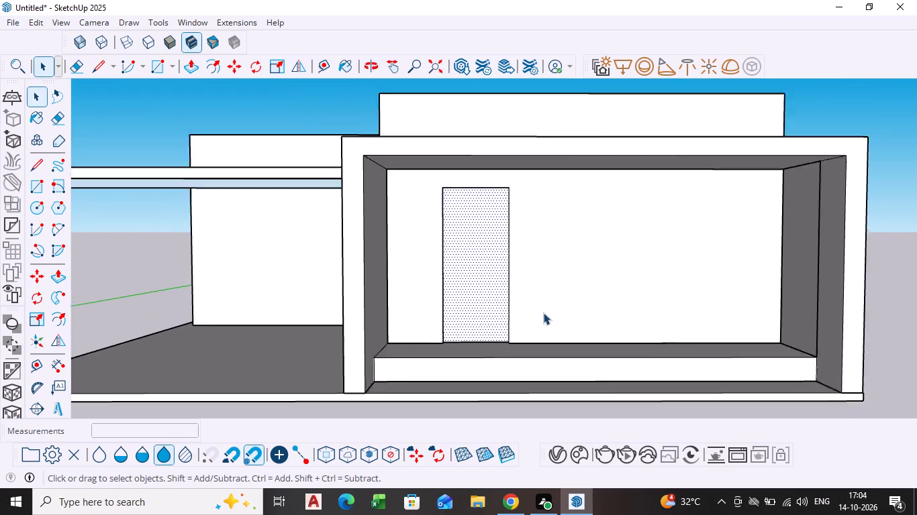
scroll(567, 249, "down", 3)
middle_click_drag(552, 266, 618, 286)
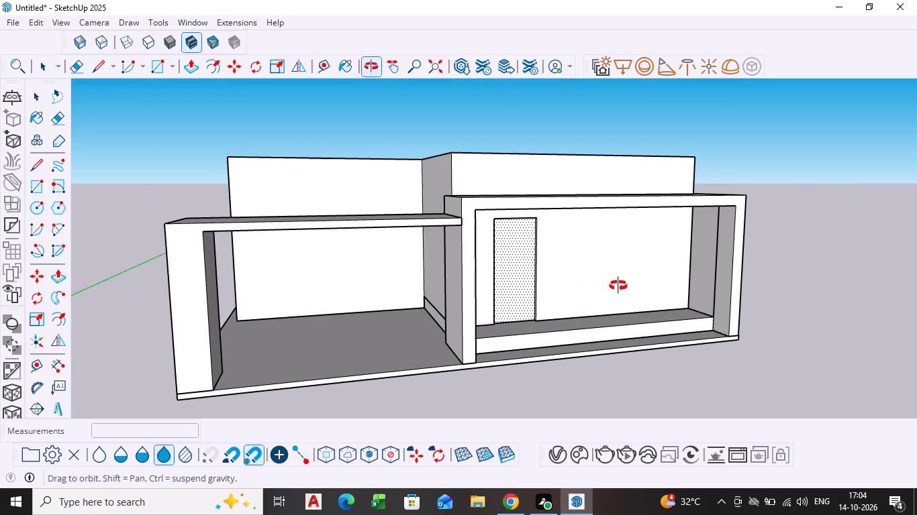
middle_click_drag(618, 286, 618, 286)
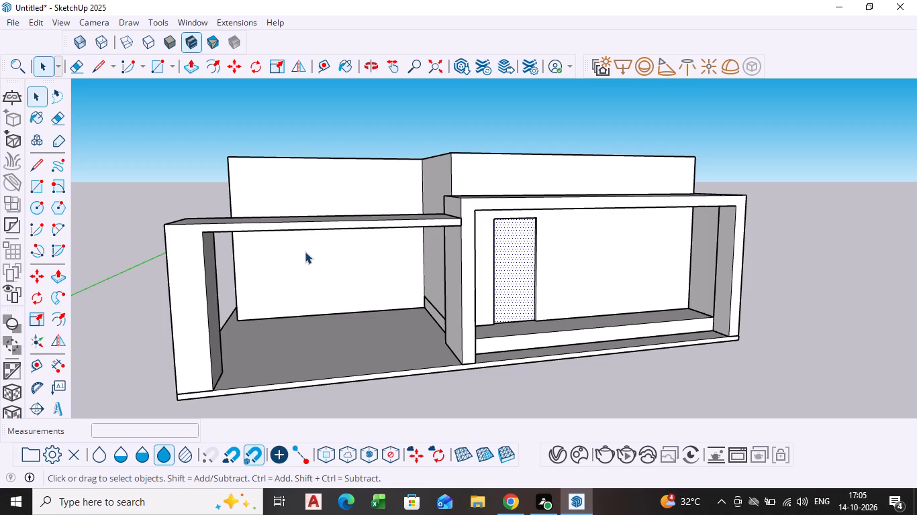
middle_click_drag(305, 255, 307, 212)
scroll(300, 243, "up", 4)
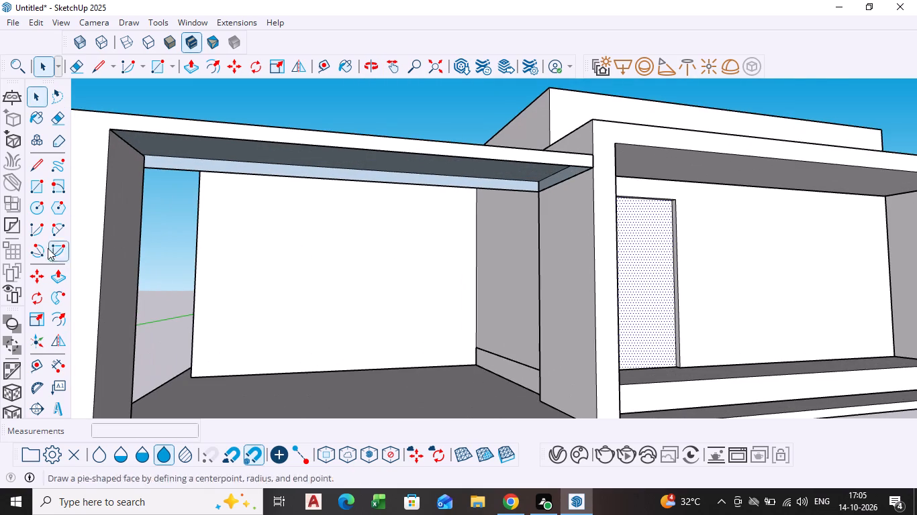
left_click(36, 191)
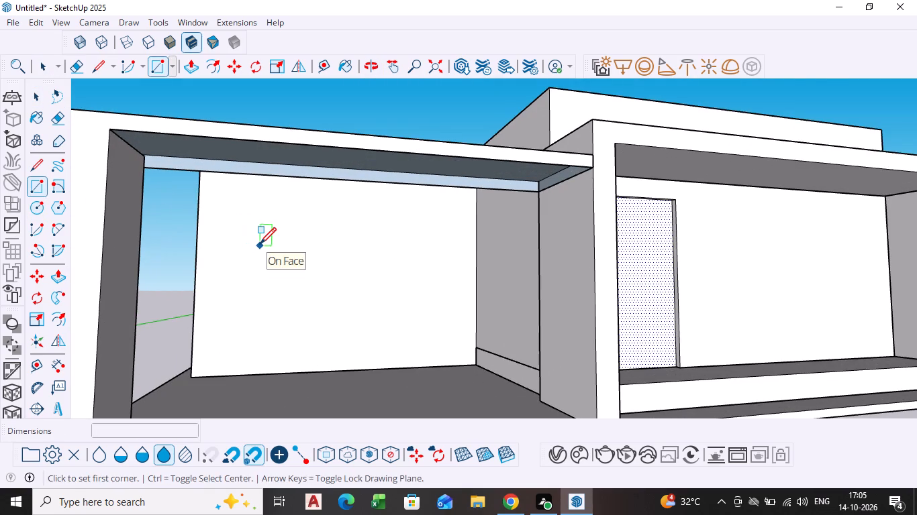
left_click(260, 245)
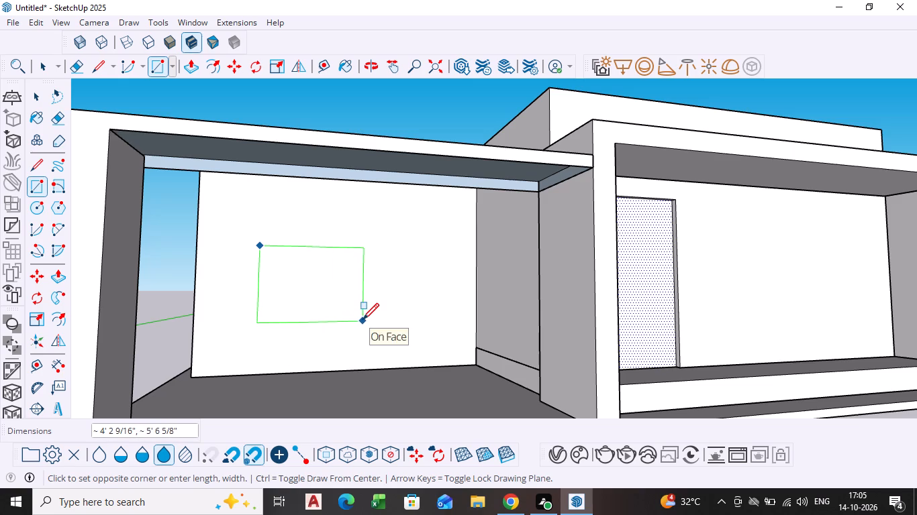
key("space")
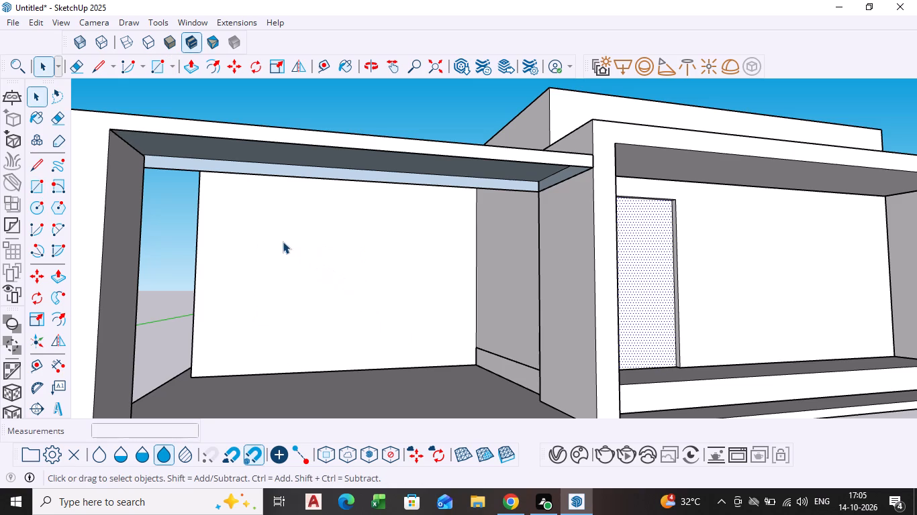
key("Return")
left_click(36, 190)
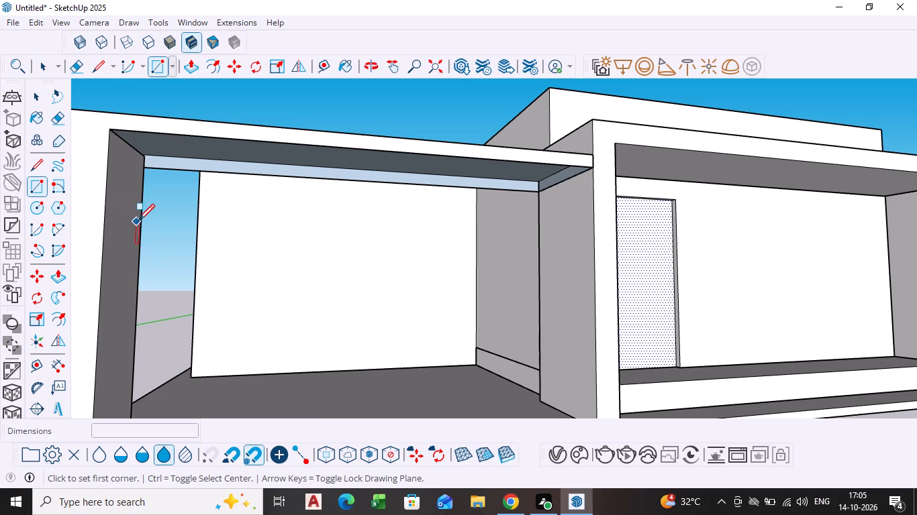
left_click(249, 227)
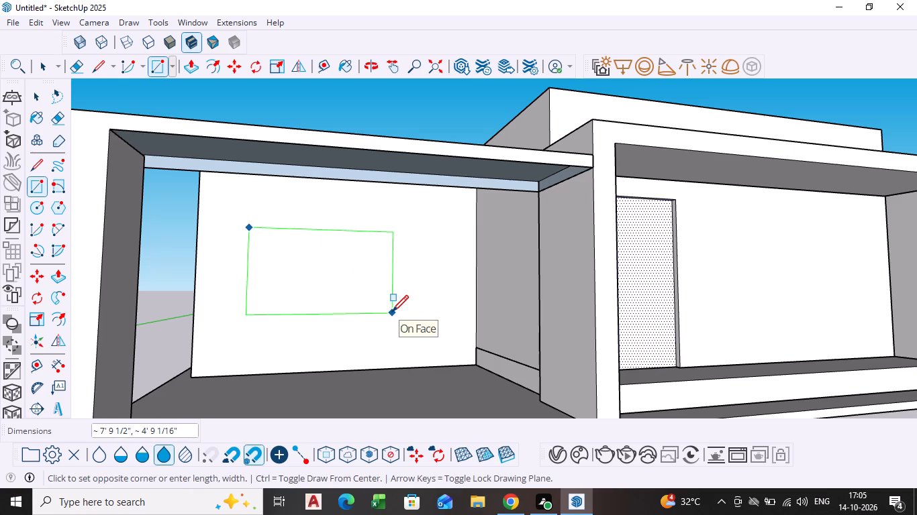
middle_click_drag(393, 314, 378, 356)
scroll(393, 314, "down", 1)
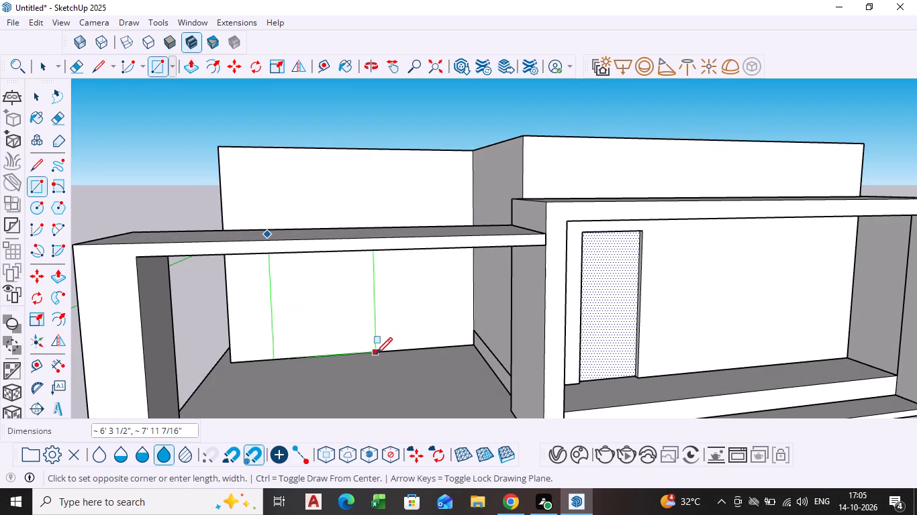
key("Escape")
Draw a window rectangle about 6' 4" by 7' 8" on the recessed wall behind the pillar and beam.
middle_click_drag(348, 302, 329, 280)
scroll(315, 258, "up", 2)
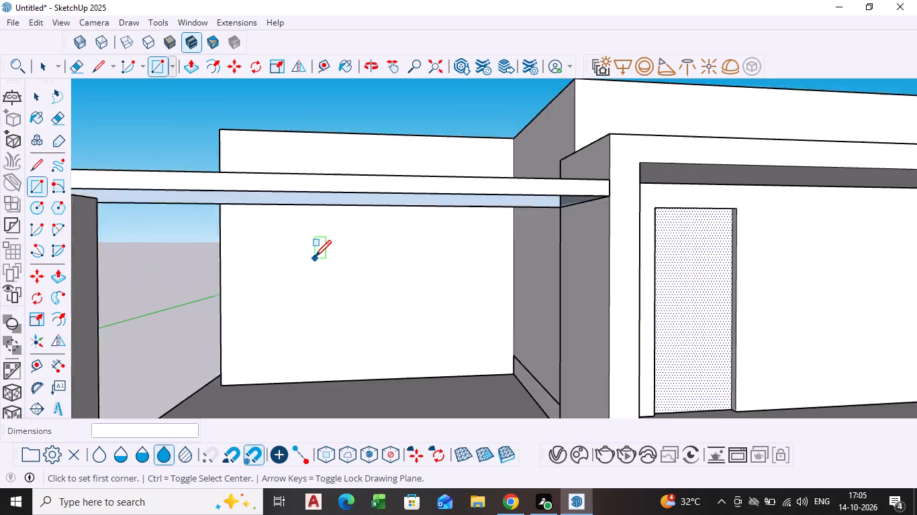
scroll(315, 258, "up", 1)
middle_click_drag(307, 239, 318, 217)
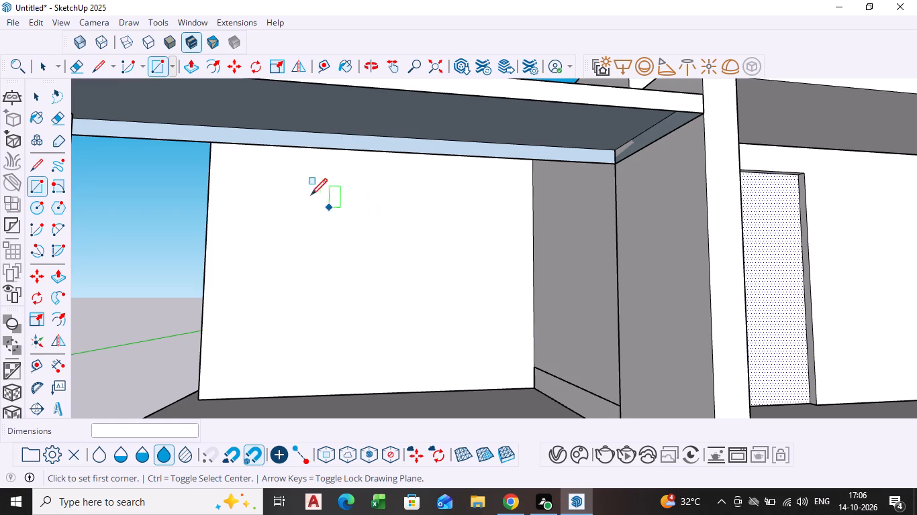
scroll(287, 183, "down", 1)
middle_click_drag(287, 183, 277, 212)
scroll(267, 251, "down", 3)
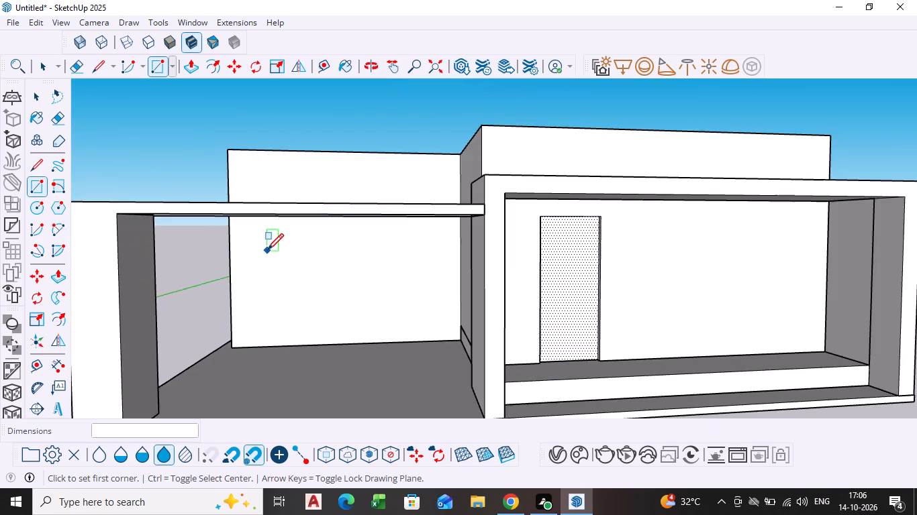
middle_click_drag(269, 250, 267, 220)
scroll(269, 227, "up", 3)
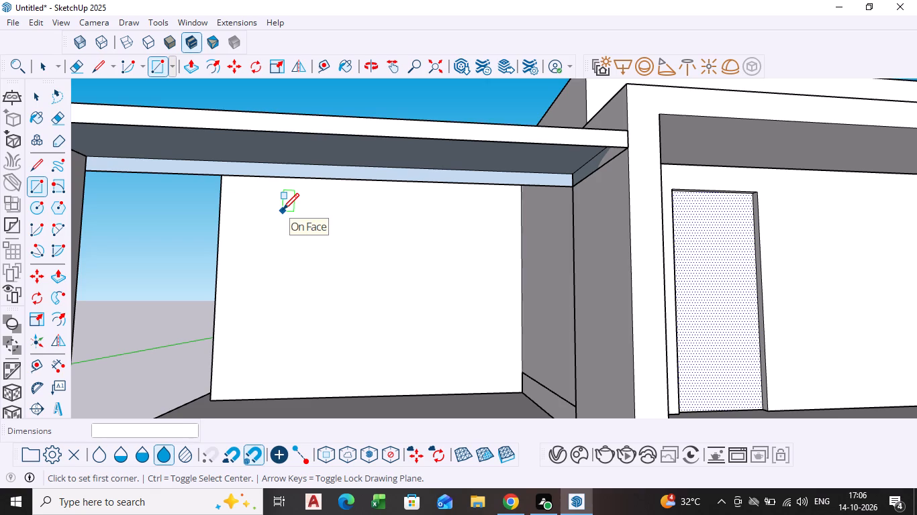
left_click(283, 211)
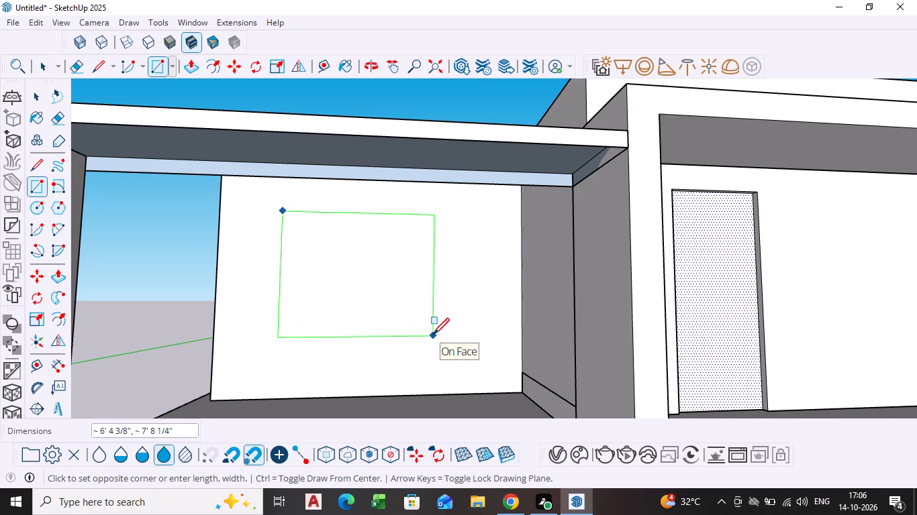
left_click(433, 336)
key("space")
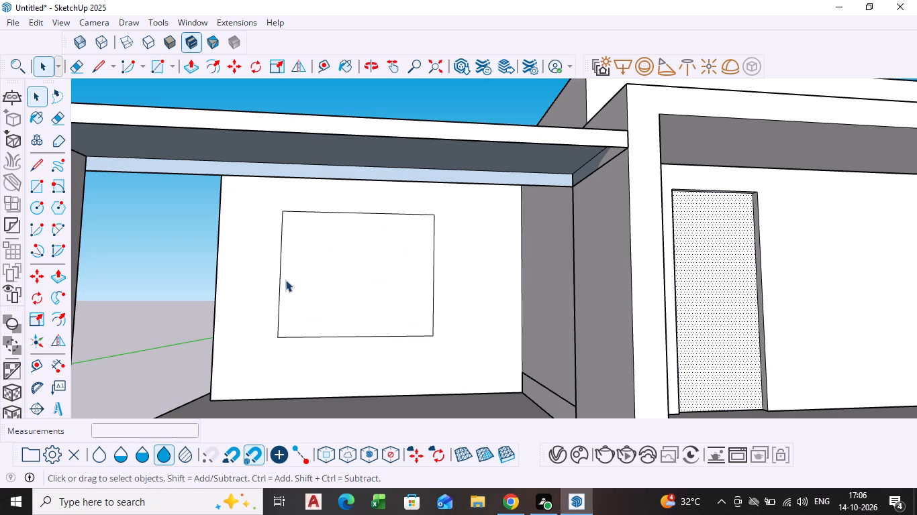
Move the window rectangle's vertical edge nearest the pillar slightly inward to narrow the window.
left_click(281, 282)
key("m")
left_click(281, 282)
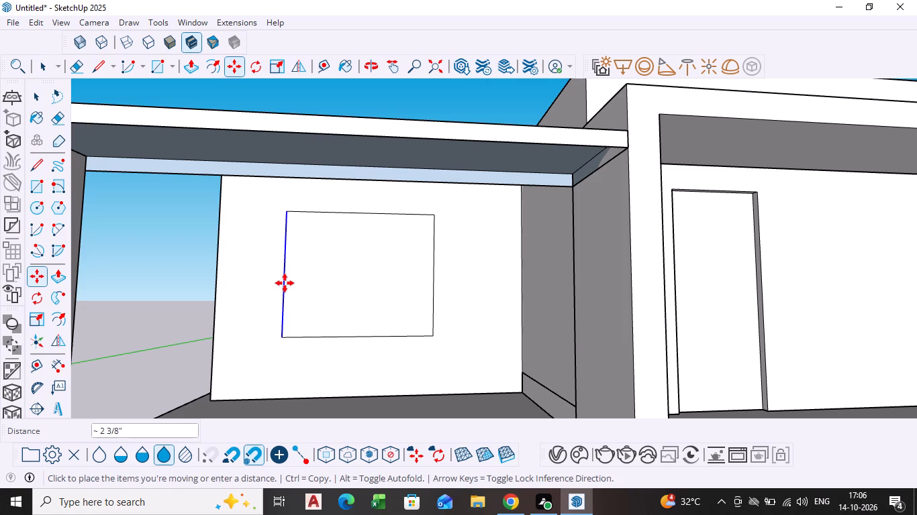
left_click(292, 283)
key("space")
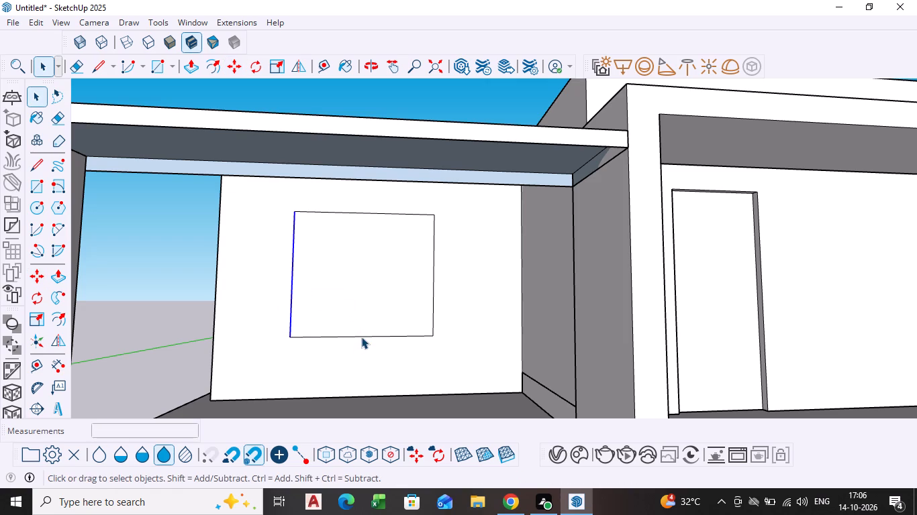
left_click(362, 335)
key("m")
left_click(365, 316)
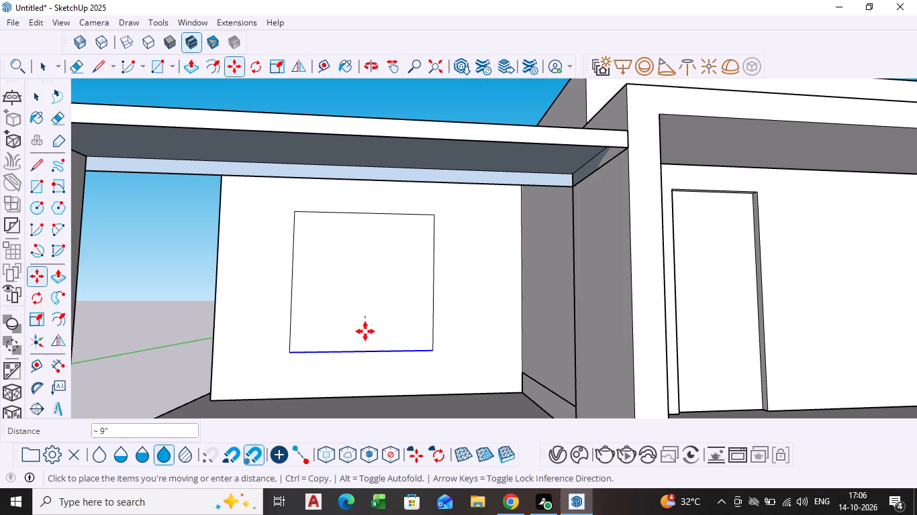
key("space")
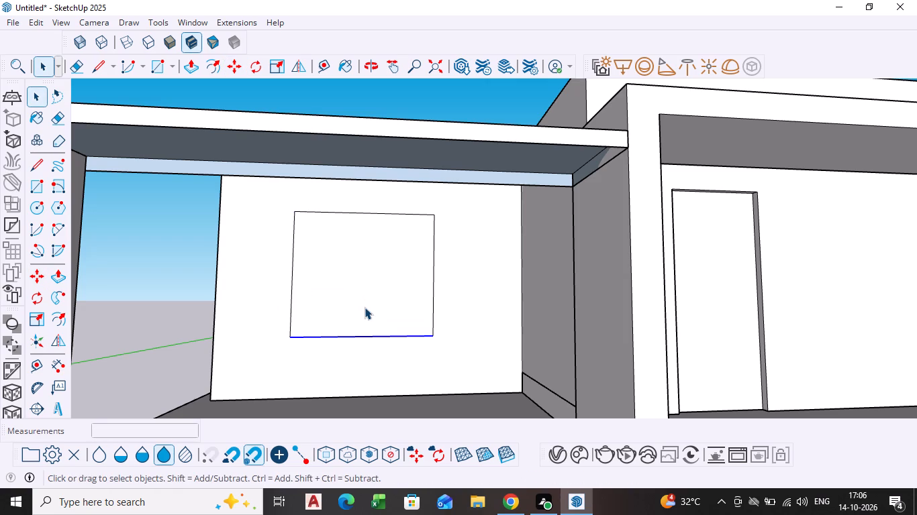
Examine the window rectangle's position and proportions against the beam and door from above and from the front.
scroll(367, 310, "down", 3)
middle_click_drag(367, 310, 353, 367)
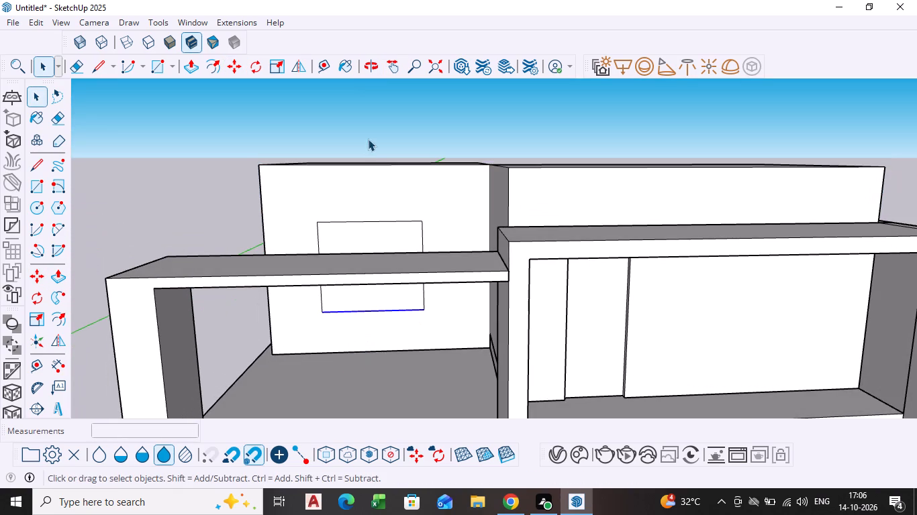
left_click(368, 139)
scroll(395, 314, "down", 1)
middle_click_drag(395, 314, 395, 300)
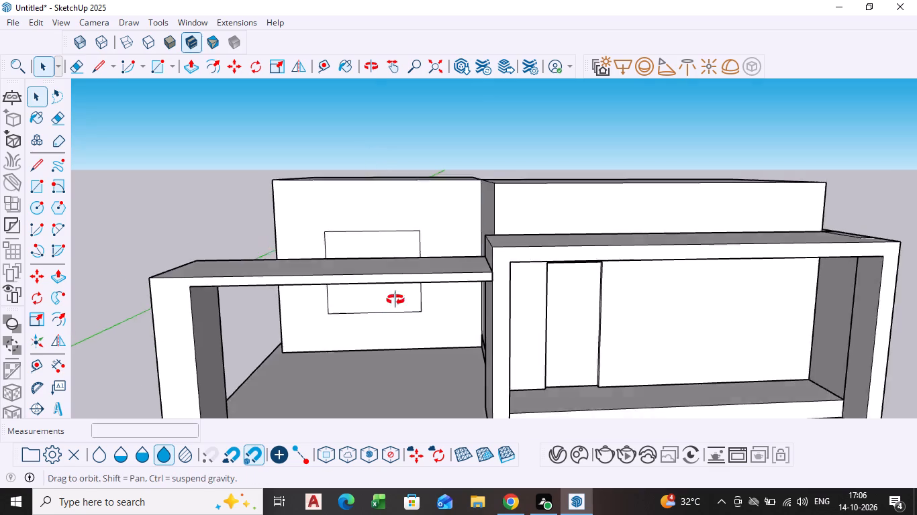
middle_click_drag(395, 300, 407, 261)
scroll(410, 268, "down", 2)
middle_click_drag(418, 312, 403, 282, "shift")
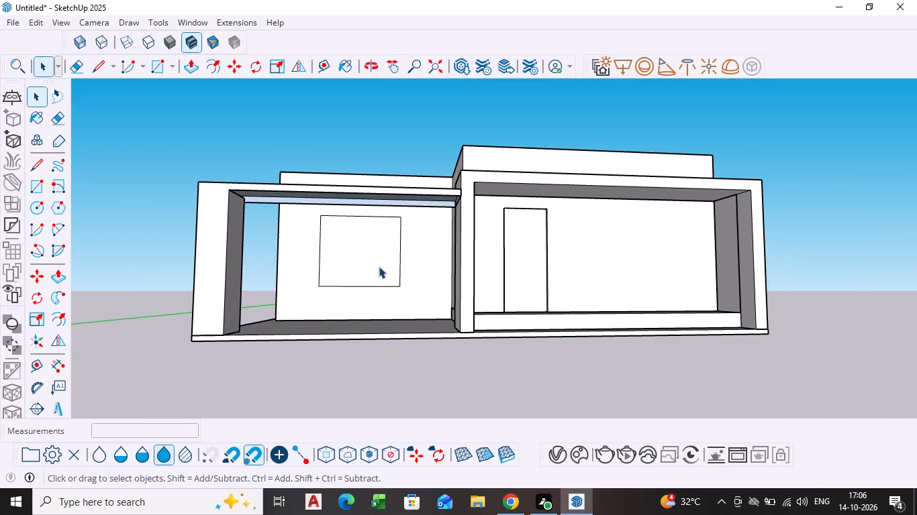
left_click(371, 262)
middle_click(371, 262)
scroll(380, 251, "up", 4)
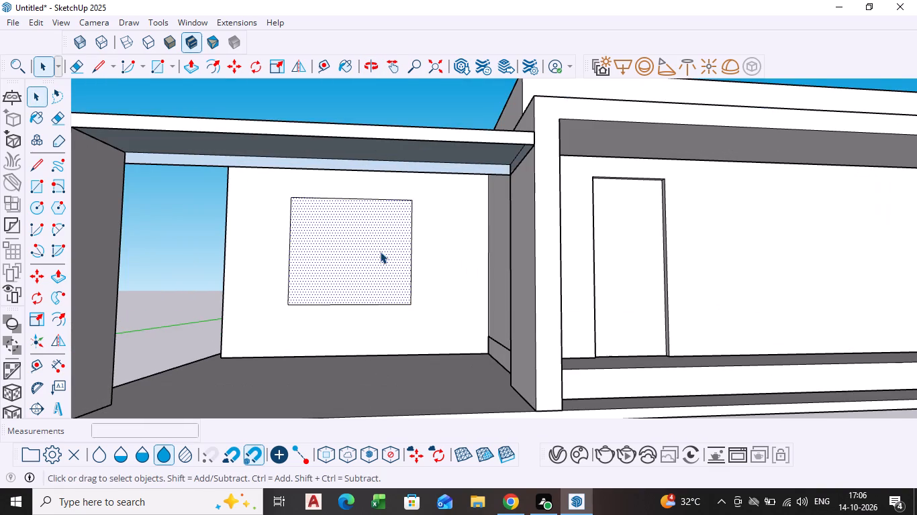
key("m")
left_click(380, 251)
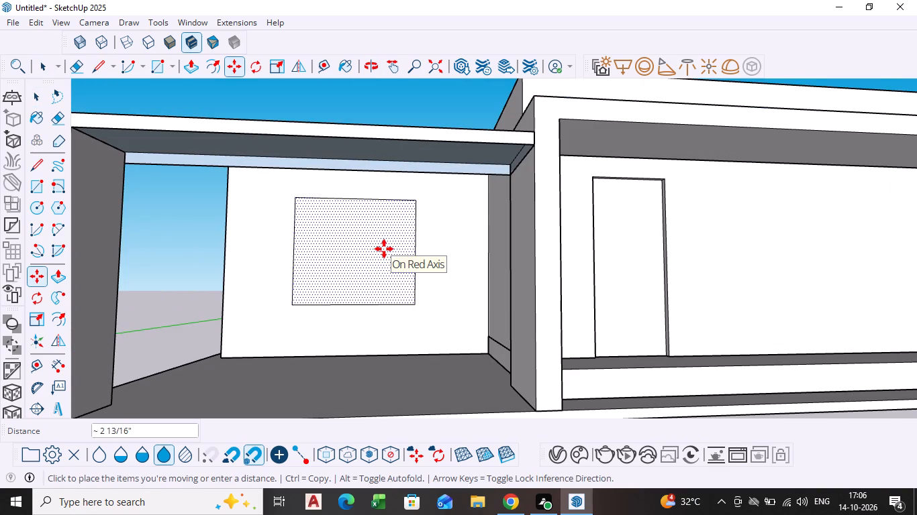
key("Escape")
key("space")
Push/Pull the window rectangle about 4" into the wall behind the beam.
left_click(371, 262)
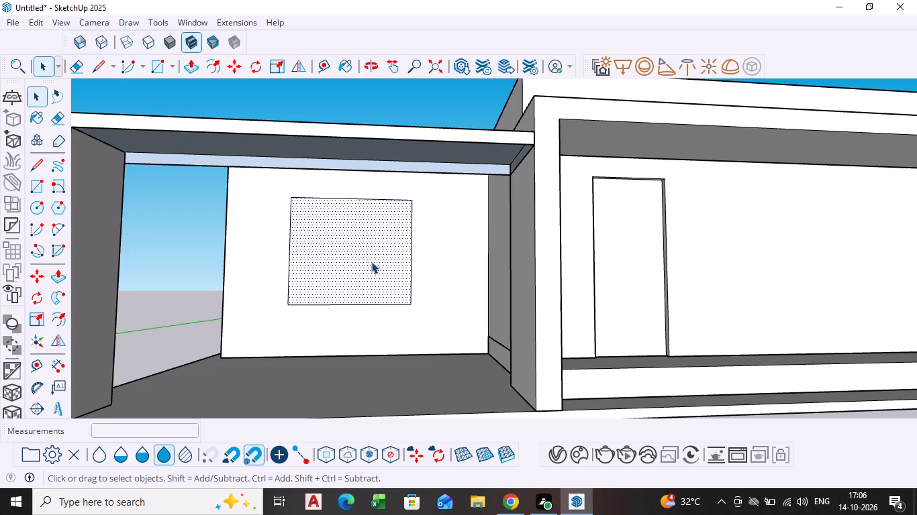
key("p")
left_click(371, 262)
middle_click_drag(375, 255, 305, 298)
scroll(375, 255, "down", 1)
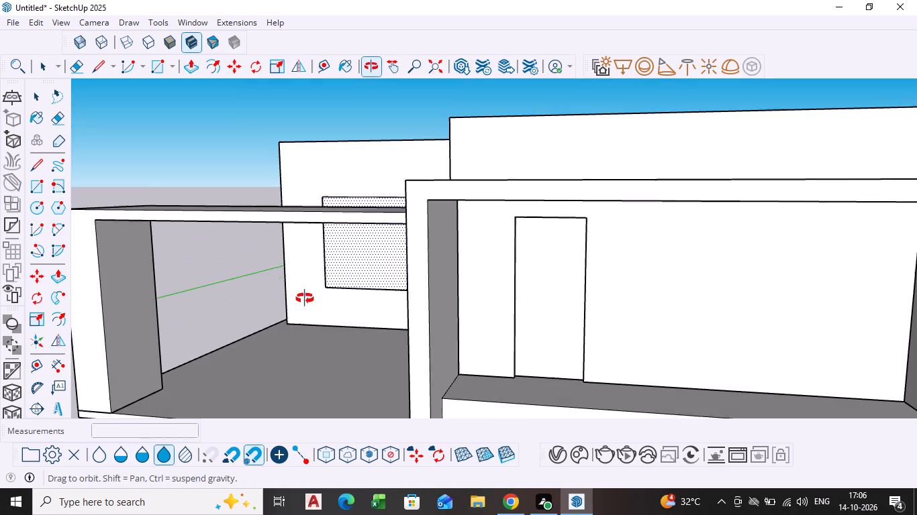
middle_click_drag(305, 298, 303, 298)
middle_click_drag(343, 135, 338, 263)
scroll(343, 135, "down", 1)
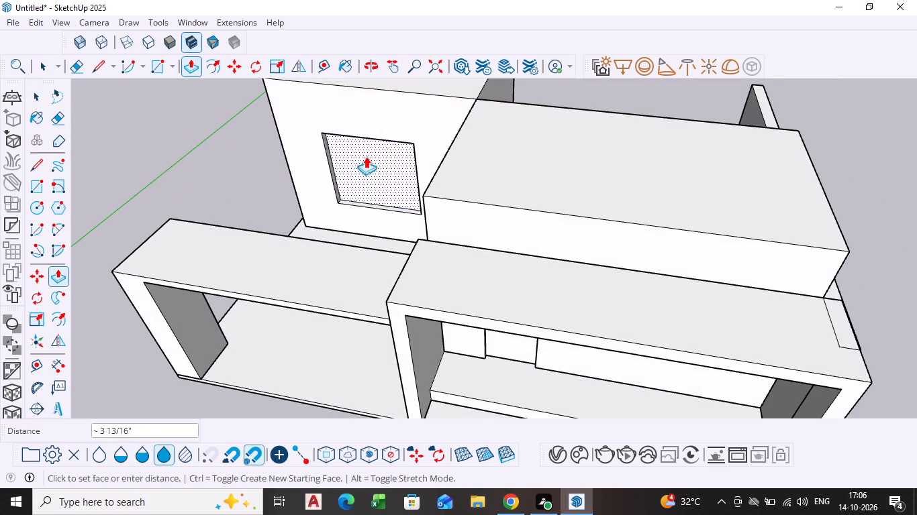
scroll(366, 154, "up", 2)
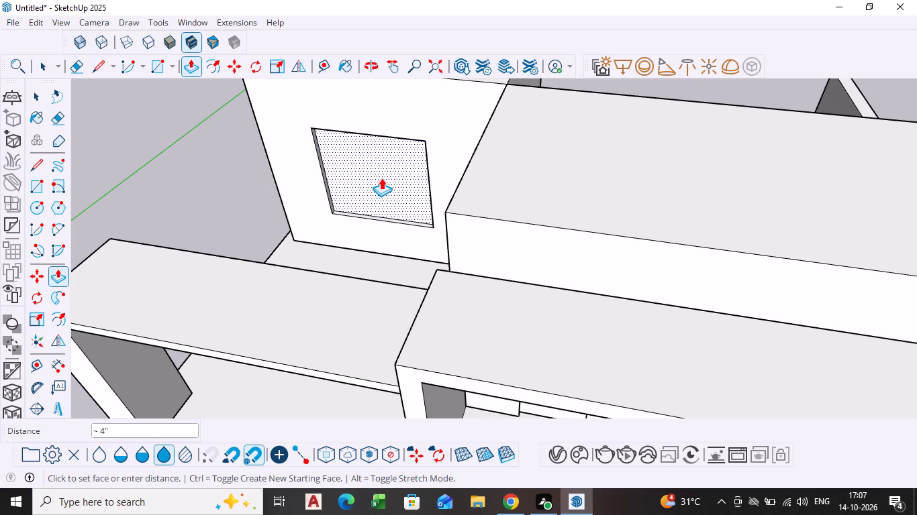
left_click(381, 178)
key("space")
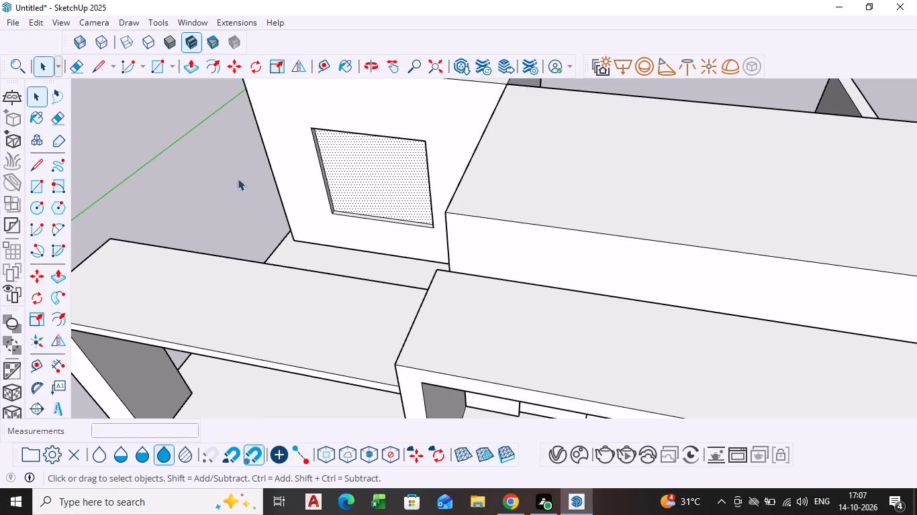
left_click(197, 178)
Search the 3D Warehouse models for DOOR.
middle_click_drag(343, 255, 409, 161)
scroll(343, 255, "down", 1)
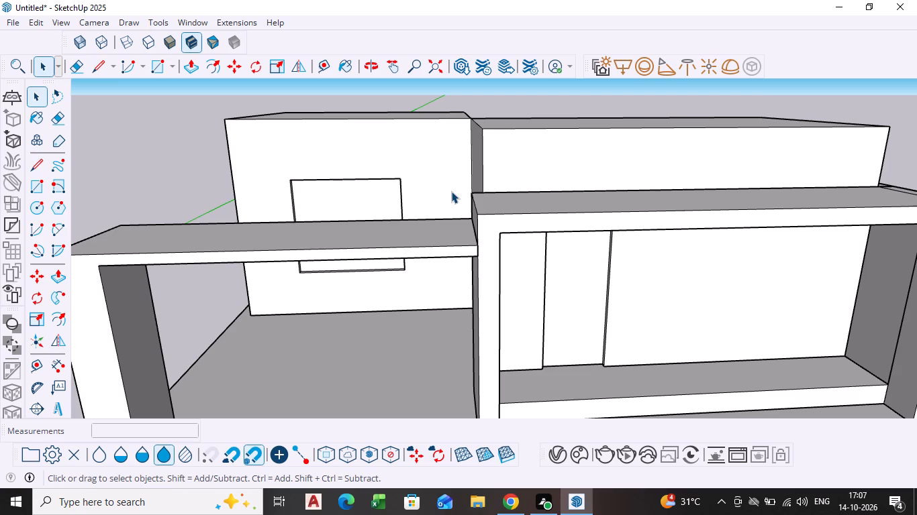
scroll(364, 240, "down", 2)
middle_click_drag(363, 240, 368, 134)
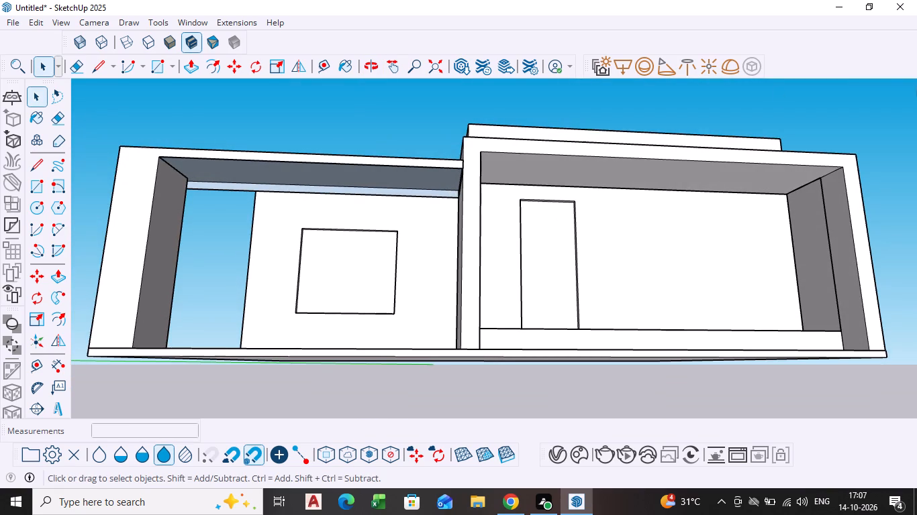
left_click(195, 16)
left_click(221, 127)
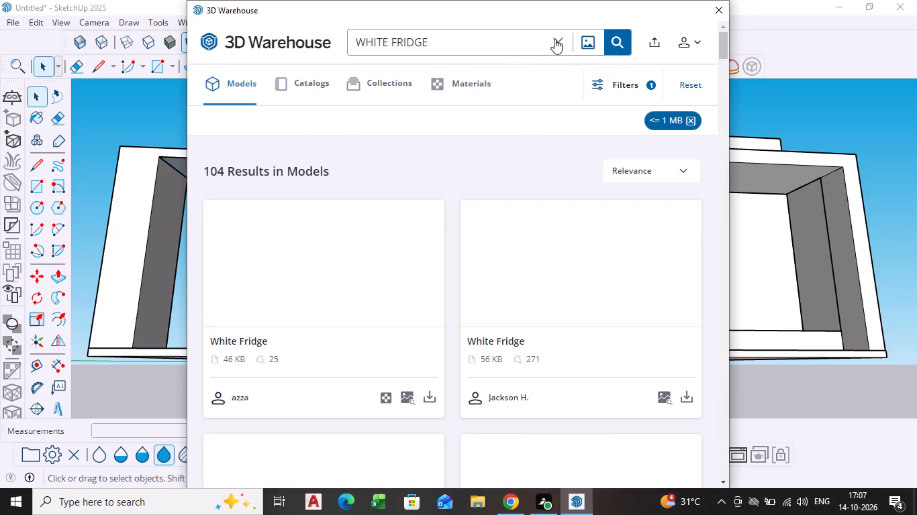
left_click(554, 39)
type("WI")
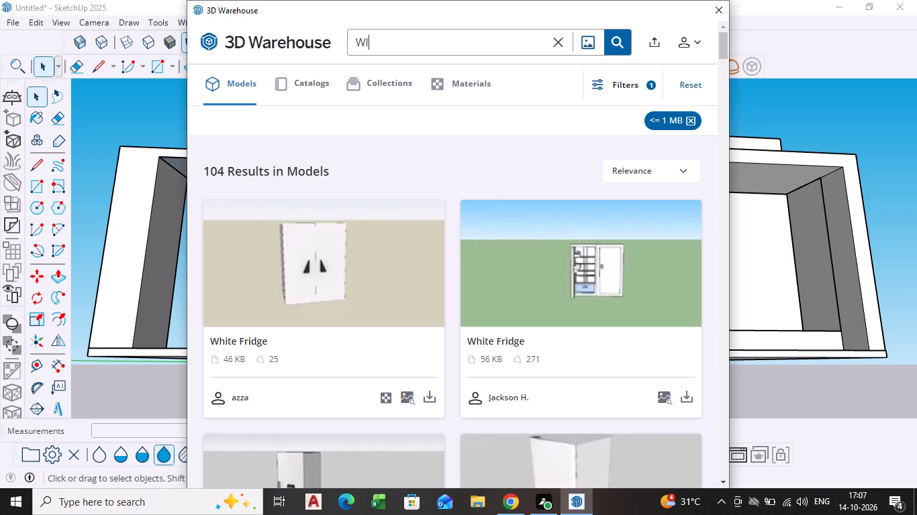
key("BackSpace")
key("BackSpace")
key("BackSpace")
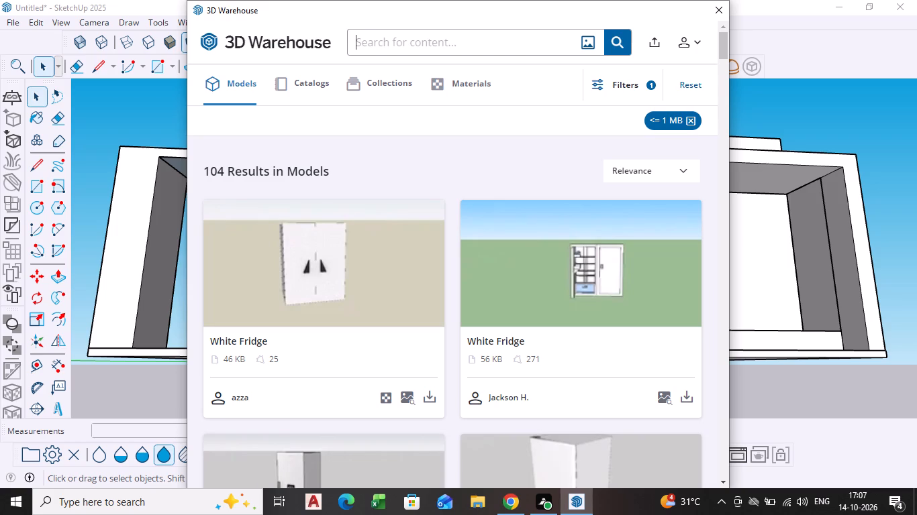
type("DOOR")
key("Return")
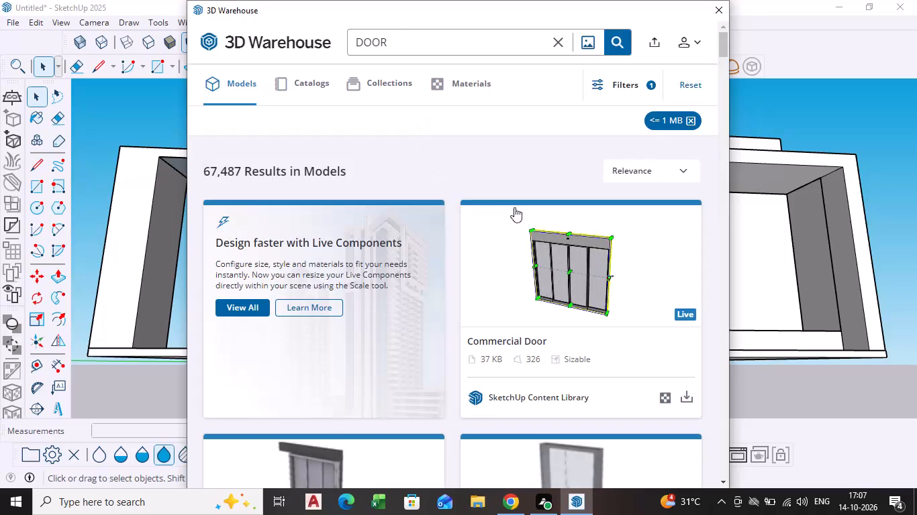
Load the wooden "#Kit Door pivoting, Porta Pivotante" model from the search results directly into the SketchUp model.
scroll(559, 286, "down", 3)
scroll(502, 273, "down", 2)
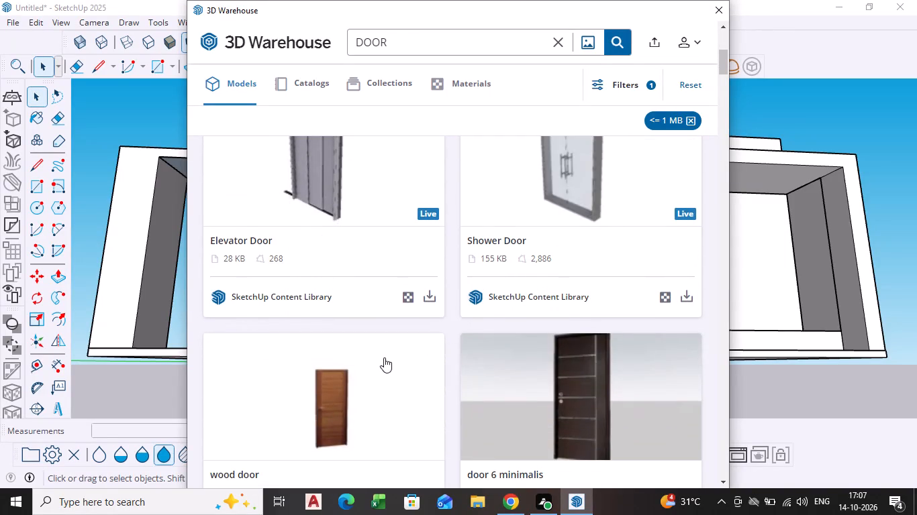
scroll(377, 359, "down", 4)
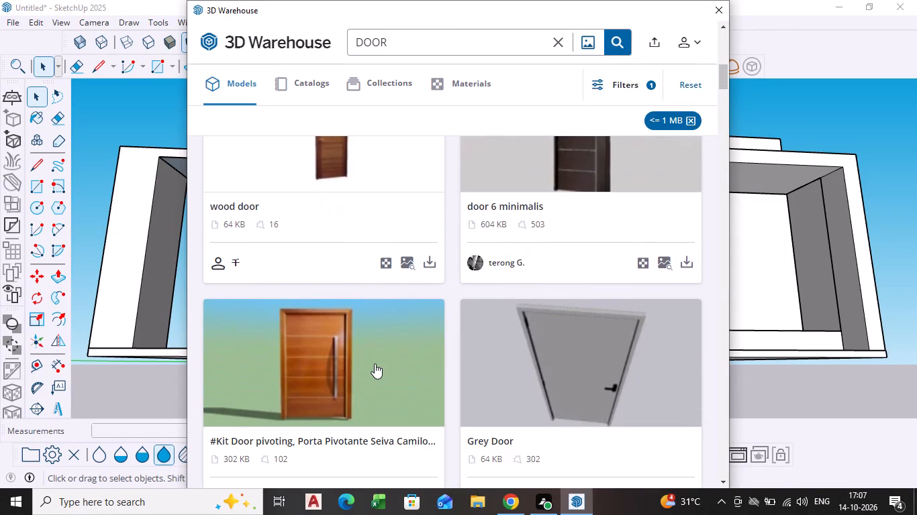
scroll(375, 363, "down", 2)
left_click(425, 361)
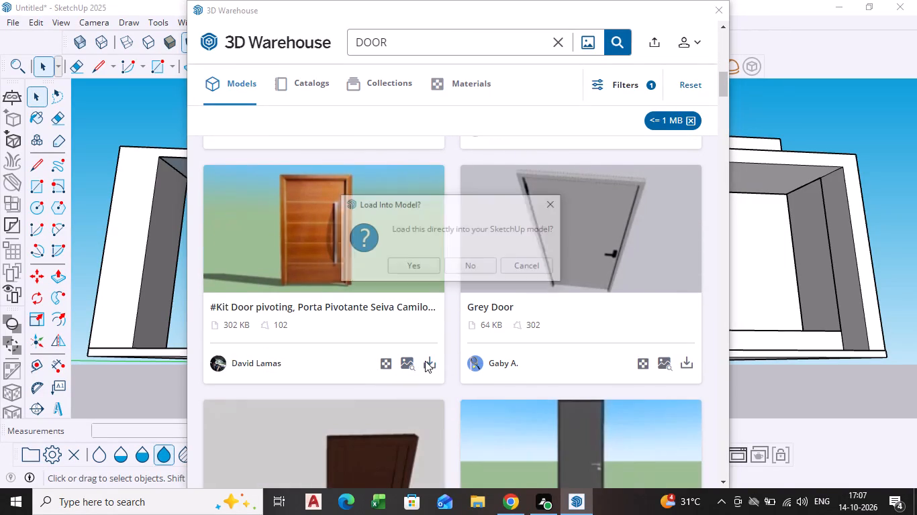
left_click(411, 267)
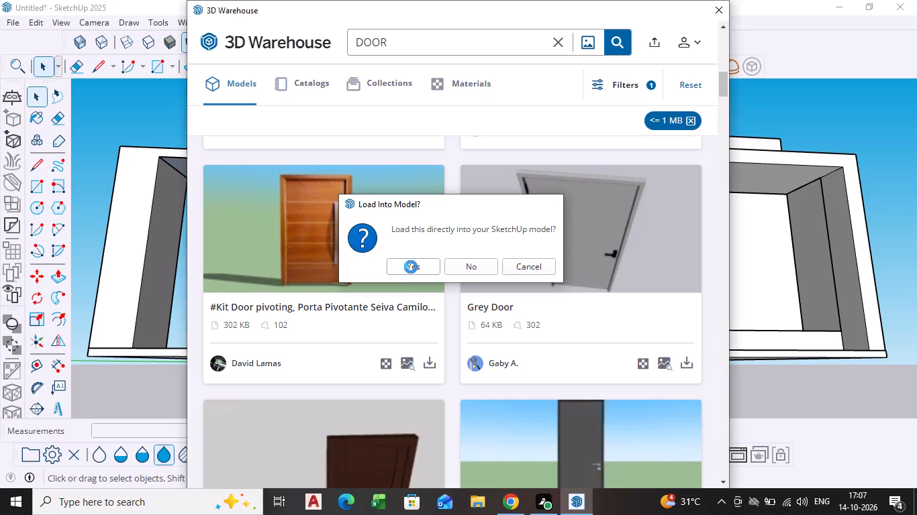
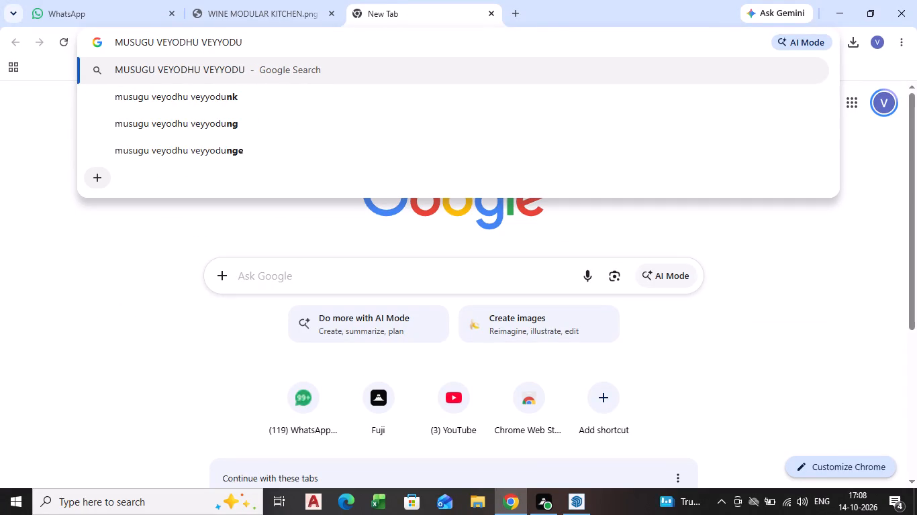
Search Google for MUSUGU VEYODHU VEYYODU LYRICS.
type("LYRICS")
key("Return")
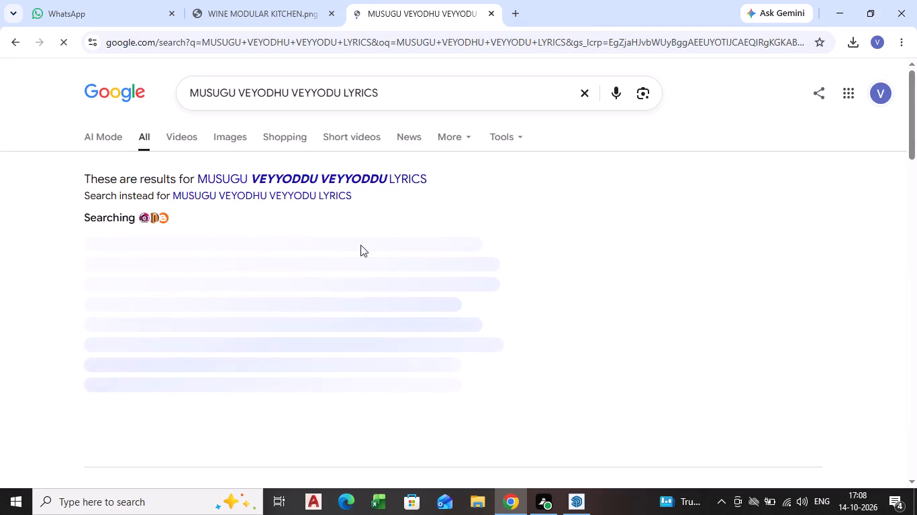
Expand the AI answer in the search results and read the song's English transliteration from the Pallavi through Charanam 3.
scroll(252, 190, "down", 2)
left_click(252, 301)
scroll(229, 268, "down", 13)
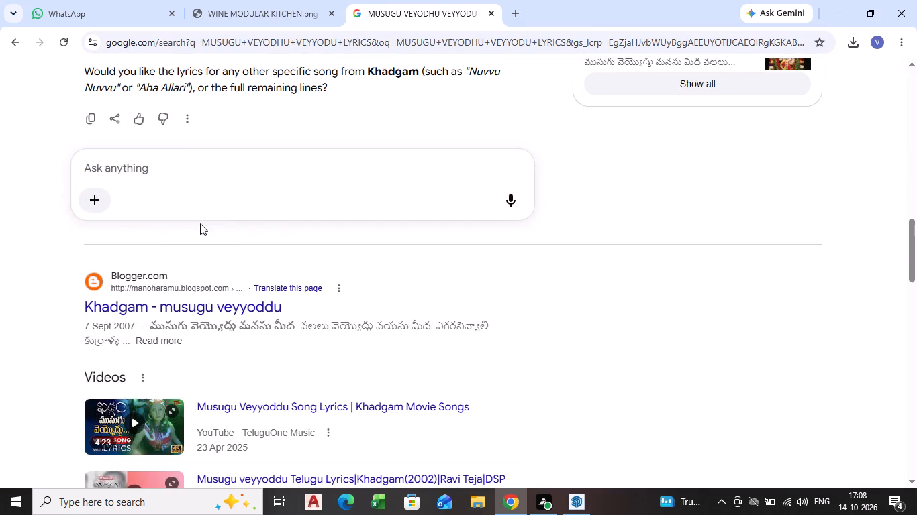
scroll(230, 194, "up", 4)
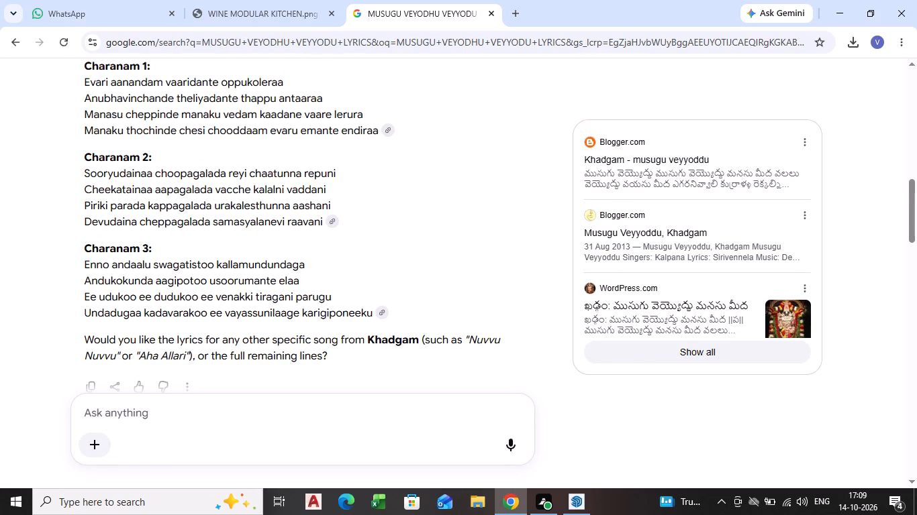
scroll(184, 192, "down", 1)
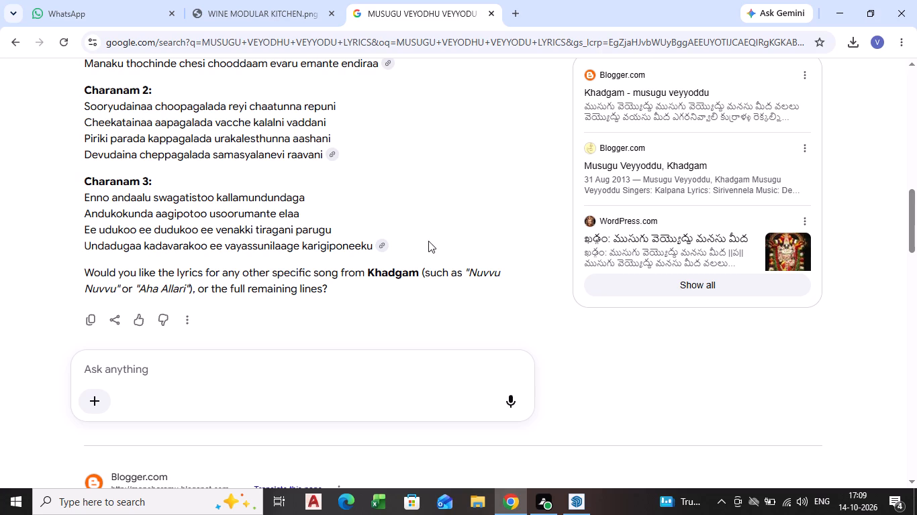
scroll(89, 170, "up", 2)
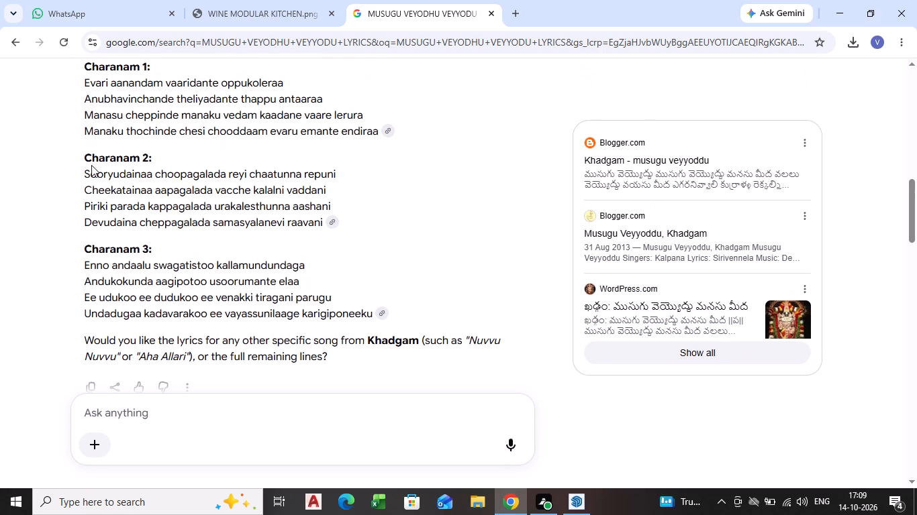
scroll(91, 165, "up", 1)
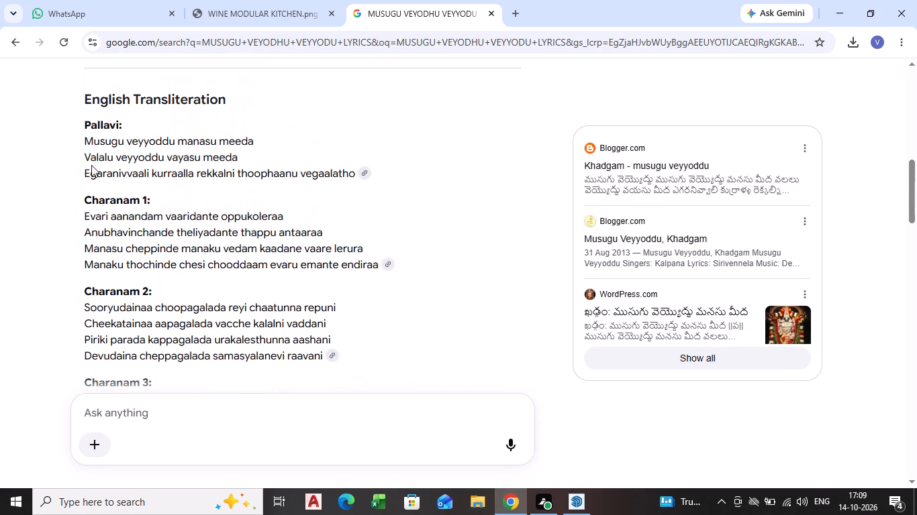
scroll(91, 165, "down", 3)
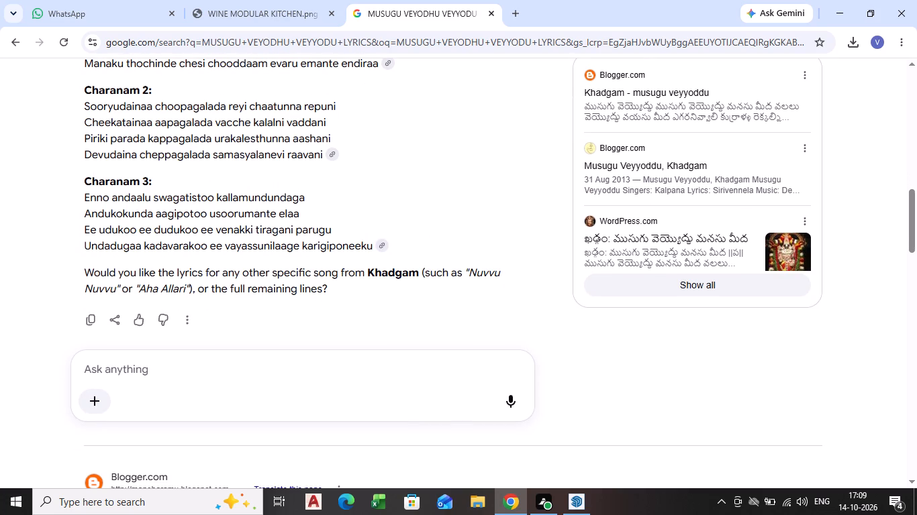
scroll(155, 164, "up", 3)
scroll(155, 164, "down", 4)
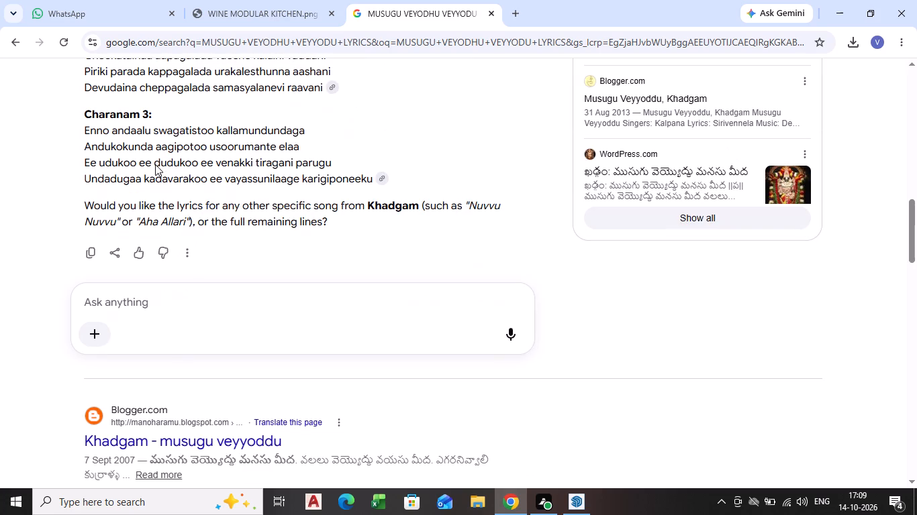
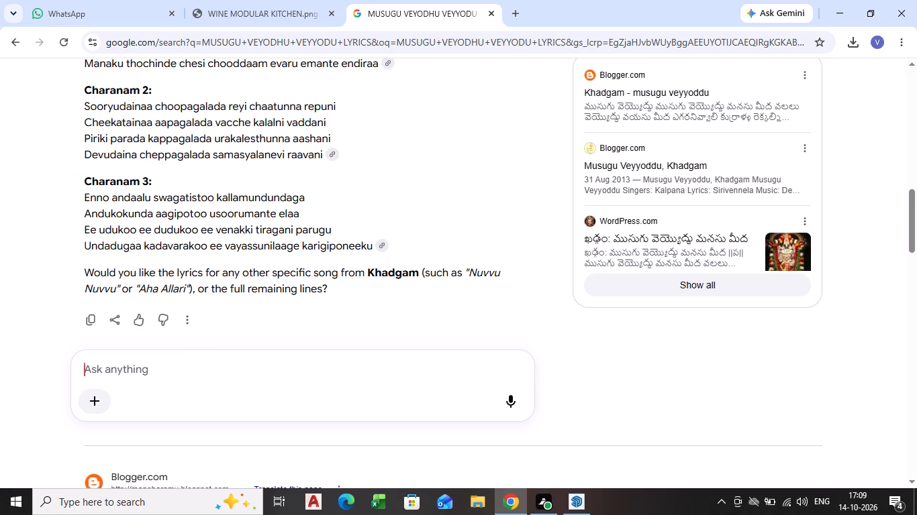
Reread the song's lyrics in the AI Overview, comparing the English transliteration with the Telugu version back to its Pallavi.
scroll(352, 262, "up", 4)
scroll(291, 238, "up", 4)
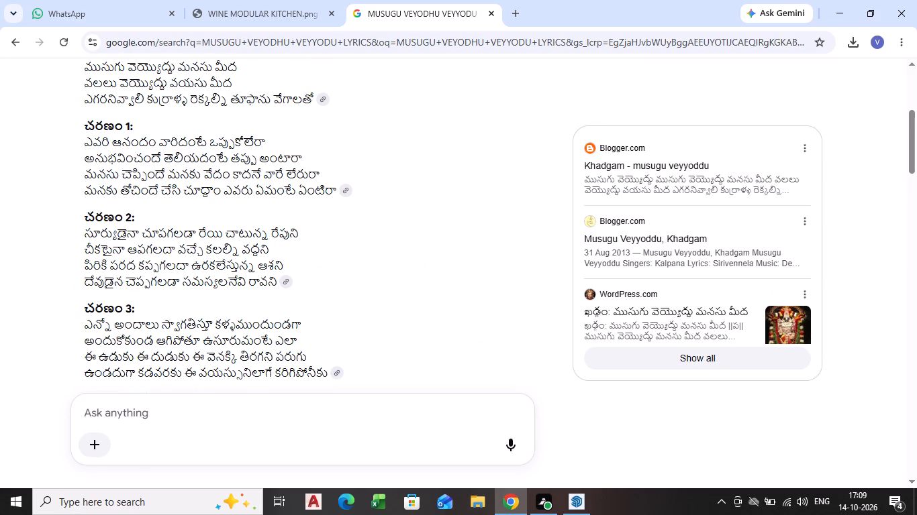
scroll(144, 325, "down", 7)
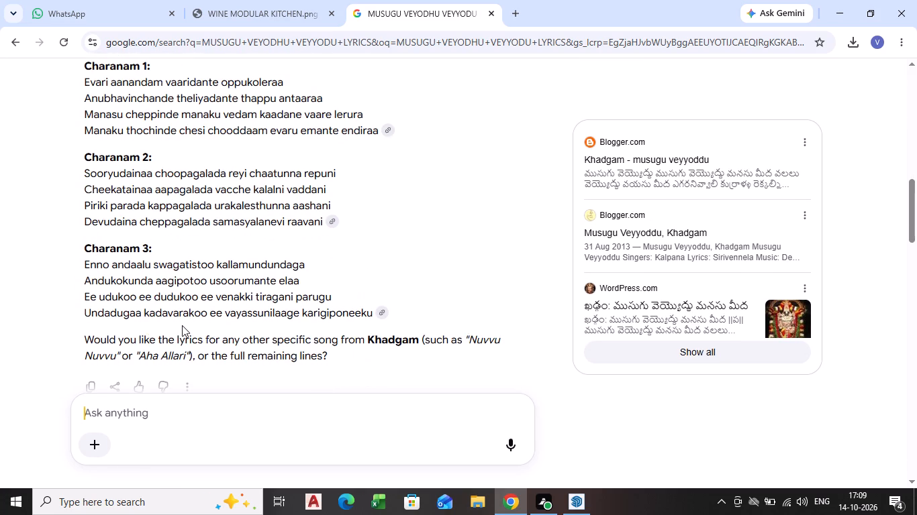
scroll(183, 325, "down", 2)
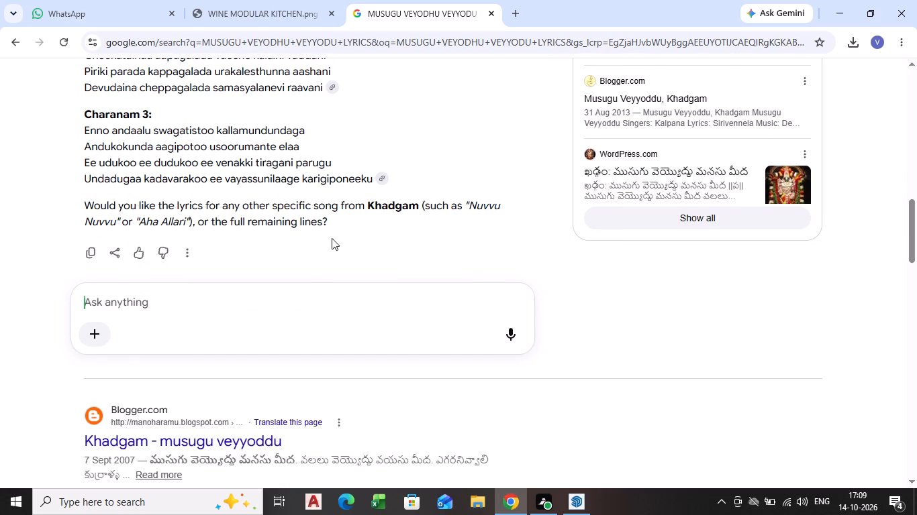
scroll(138, 188, "up", 1)
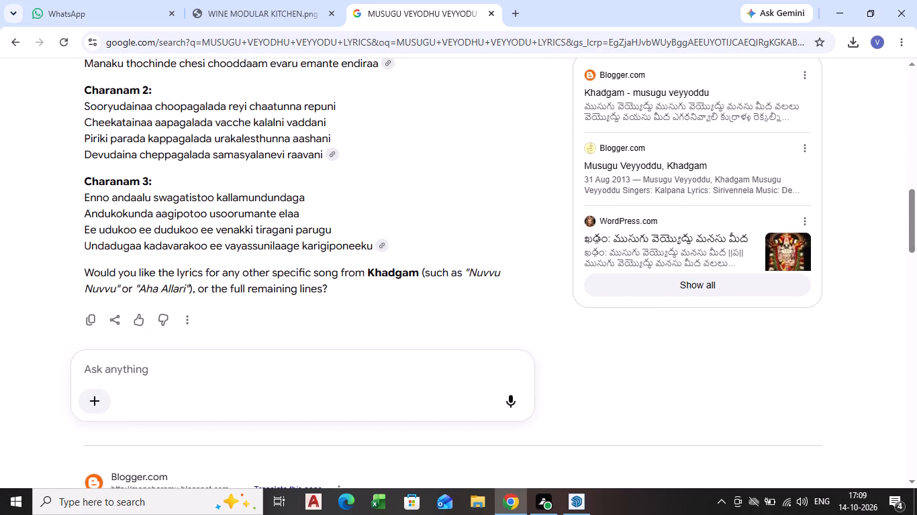
scroll(118, 178, "up", 5)
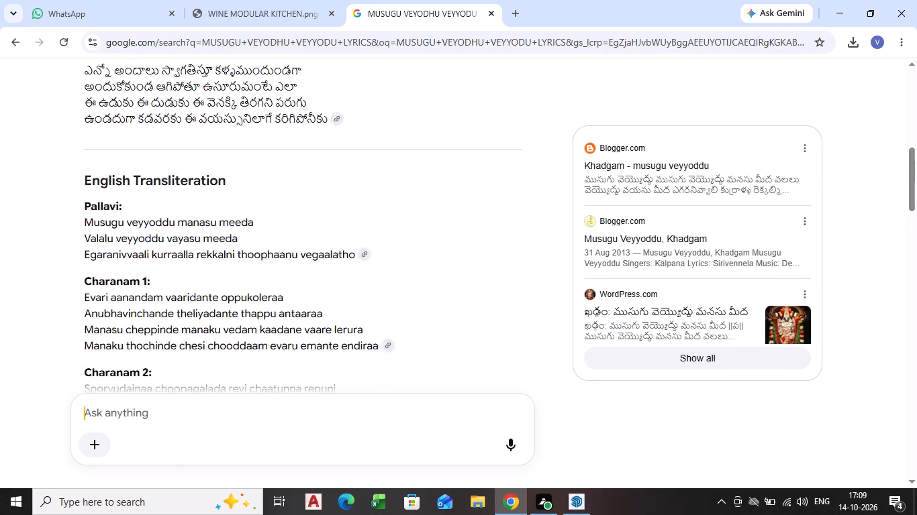
scroll(122, 185, "up", 1)
scroll(122, 185, "down", 3)
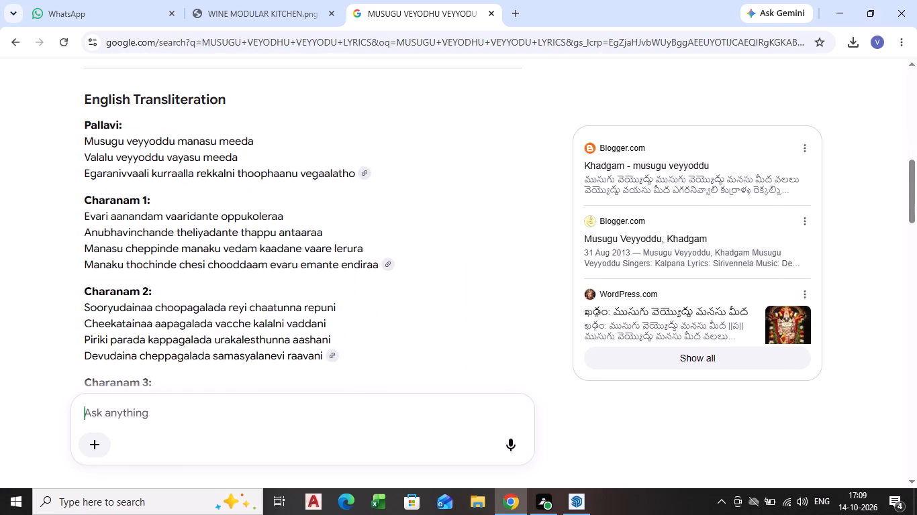
scroll(131, 280, "down", 2)
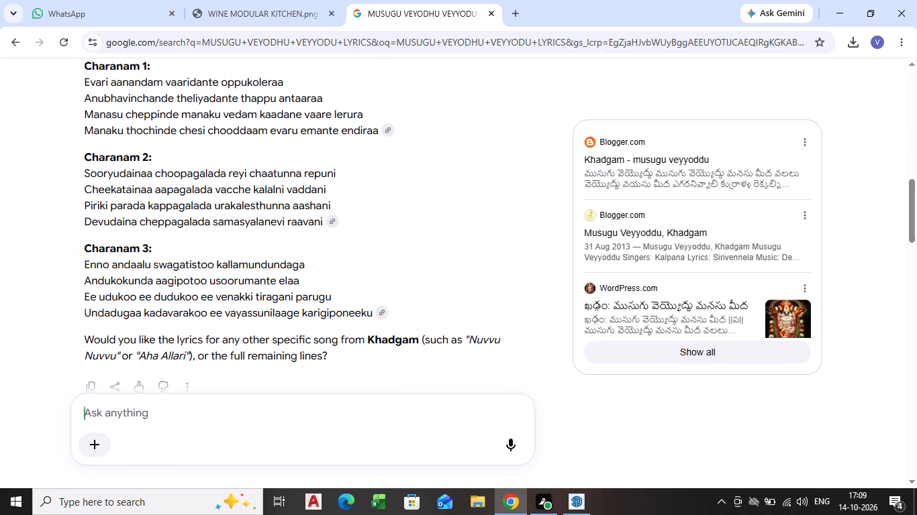
scroll(123, 220, "up", 6)
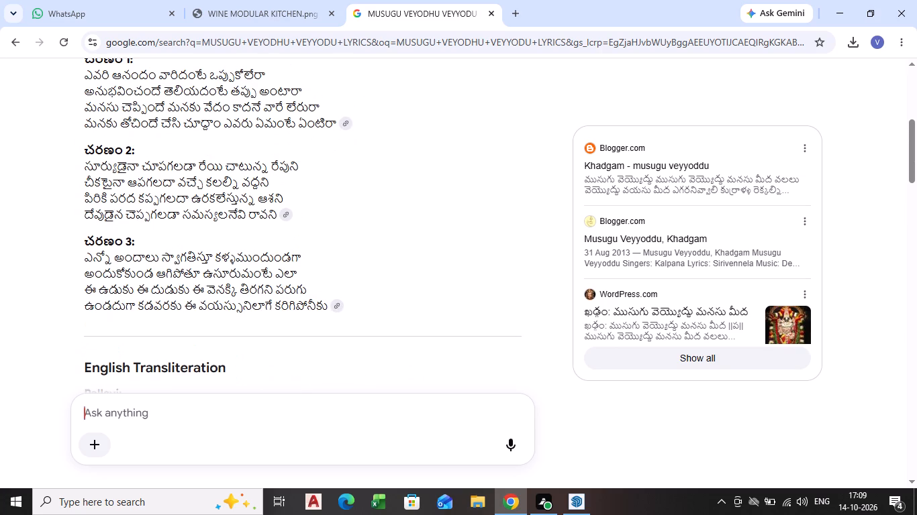
scroll(137, 193, "up", 3)
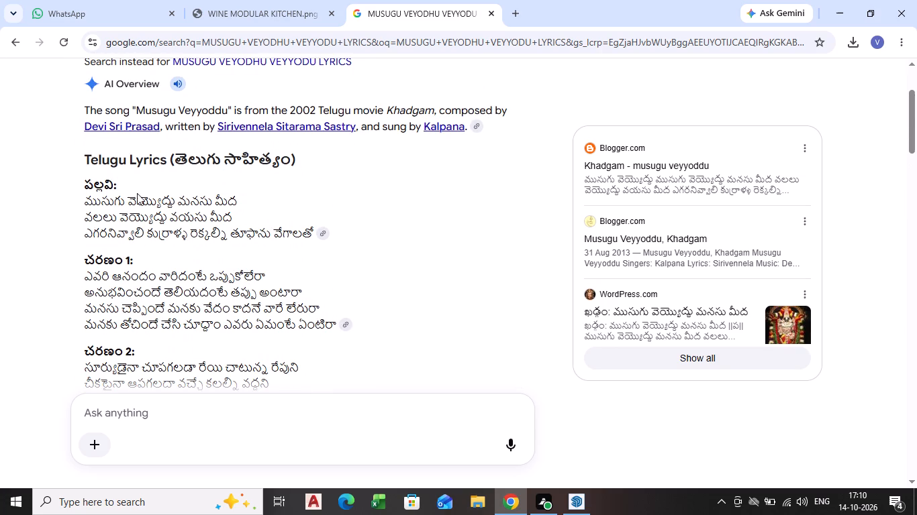
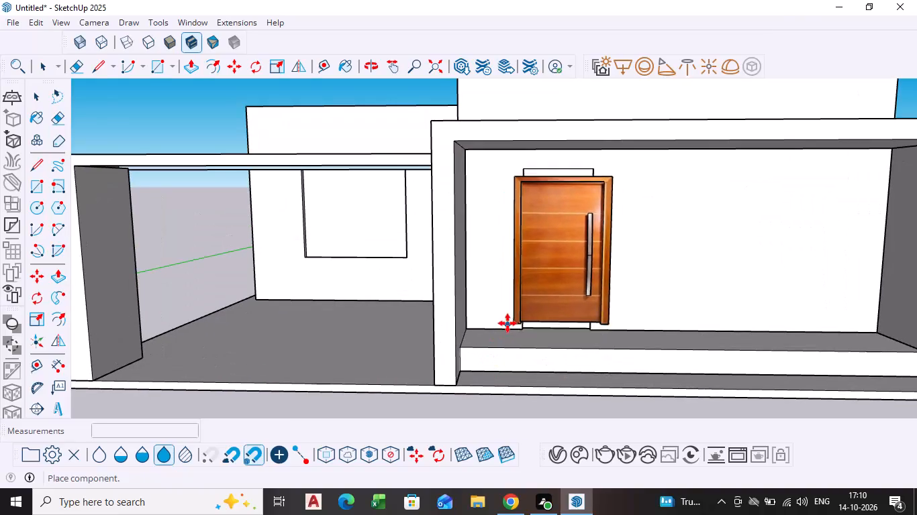
Place the wooden door component at the lower corner of the door recess, beside the framed front's pillar.
middle_click_drag(514, 328, 559, 361)
scroll(553, 355, "up", 9)
left_click(533, 326)
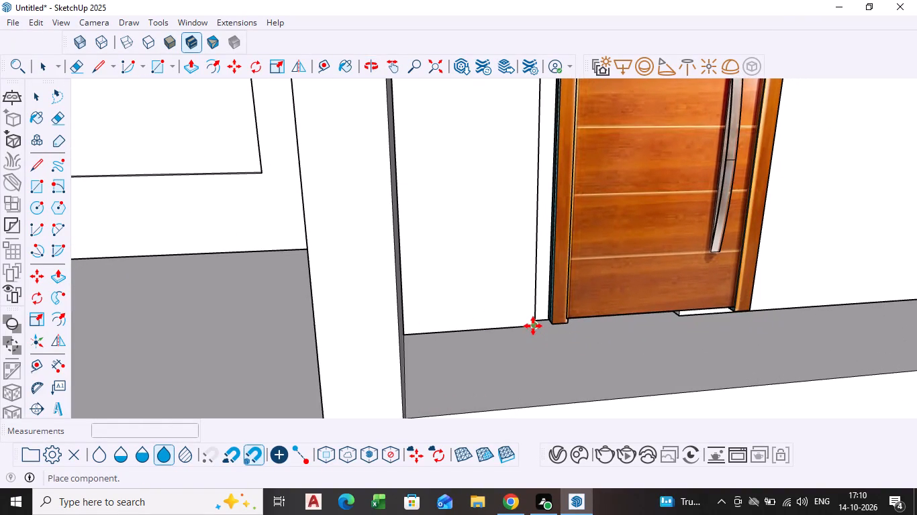
Scale the door's width by about 1.07 so its pillar-side frame meets the recess edge.
scroll(571, 308, "down", 2)
middle_click_drag(571, 308, 559, 369)
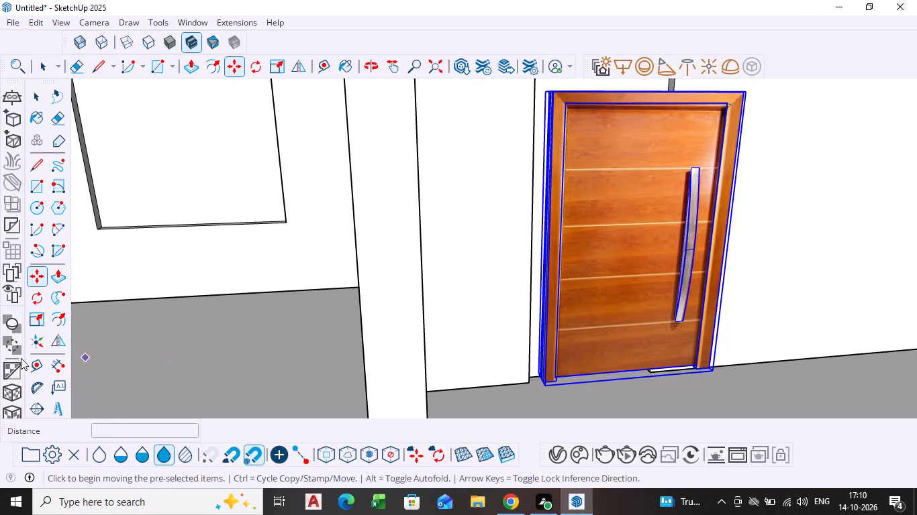
left_click(30, 317)
scroll(454, 246, "up", 2)
scroll(550, 245, "up", 4)
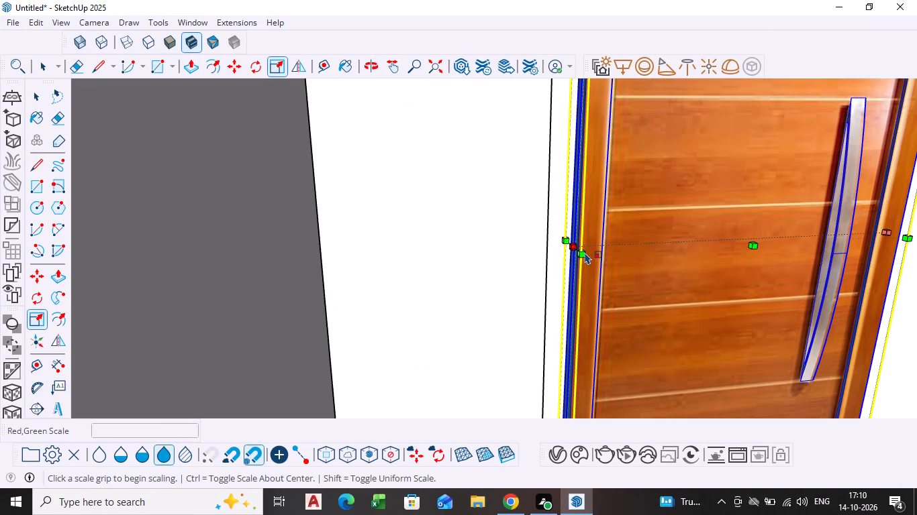
left_click(569, 245)
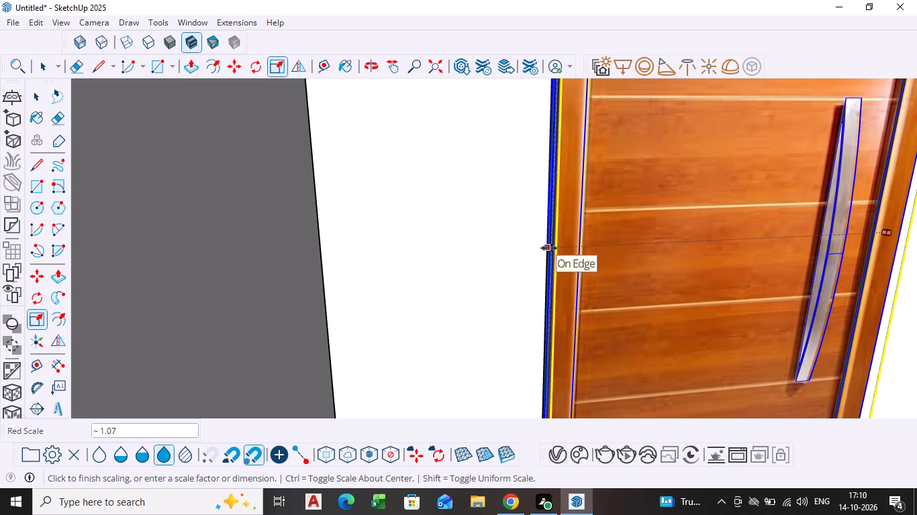
left_click(549, 248)
Scale the door's width by about 0.65, bringing its handle-side frame in close to the recess's other edge.
scroll(624, 249, "down", 5)
scroll(832, 273, "down", 2)
middle_click_drag(832, 273, 742, 286)
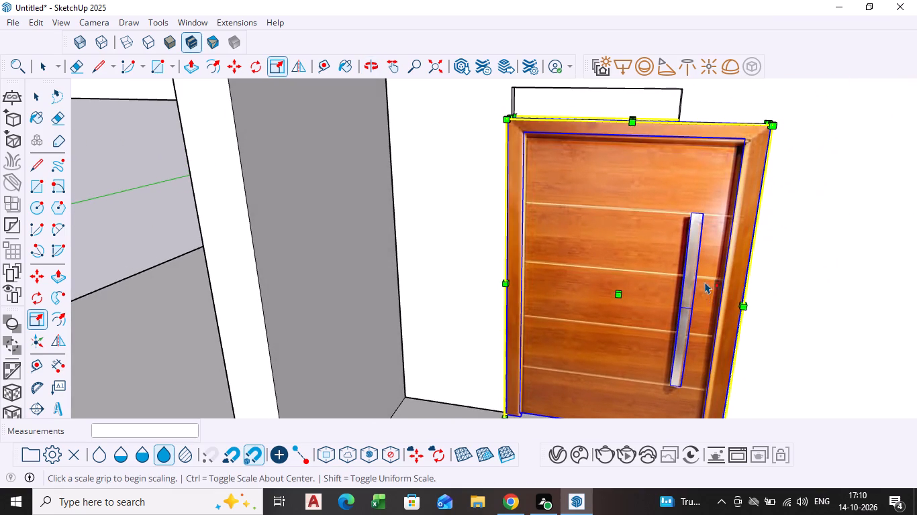
middle_click_drag(746, 306, 669, 306)
scroll(750, 339, "up", 4)
middle_click_drag(750, 343, 701, 348)
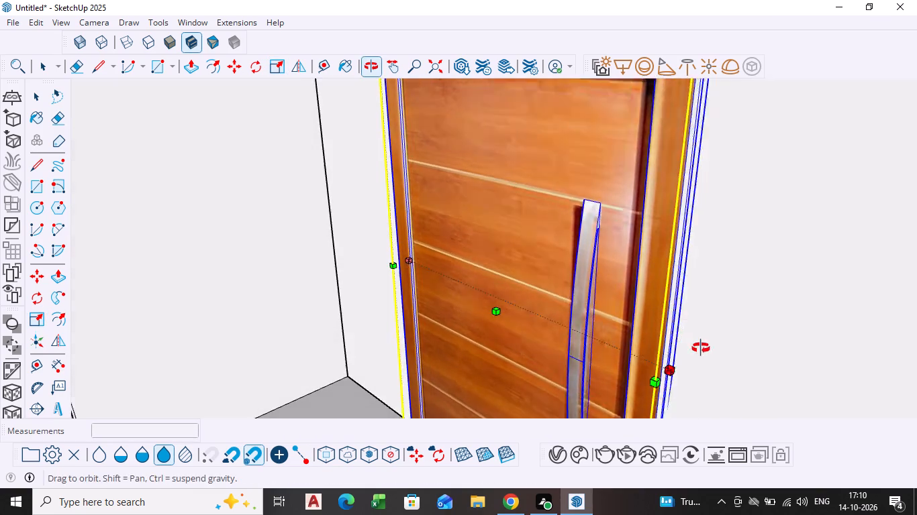
middle_click_drag(701, 348, 700, 348)
left_click(642, 376)
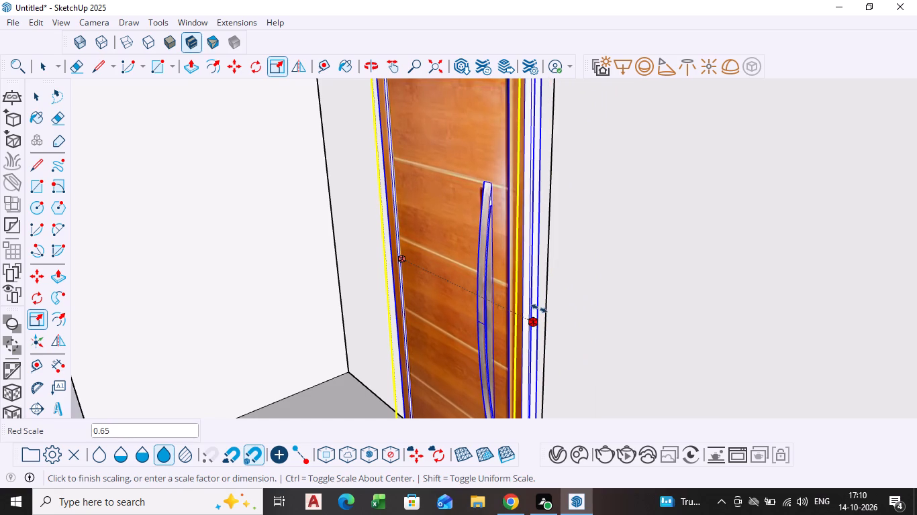
left_click(539, 308)
Scale the door's height by about 1.08 so its frame reaches the top edge of the recess.
scroll(479, 324, "down", 3)
middle_click_drag(479, 324, 534, 340)
scroll(456, 239, "down", 1)
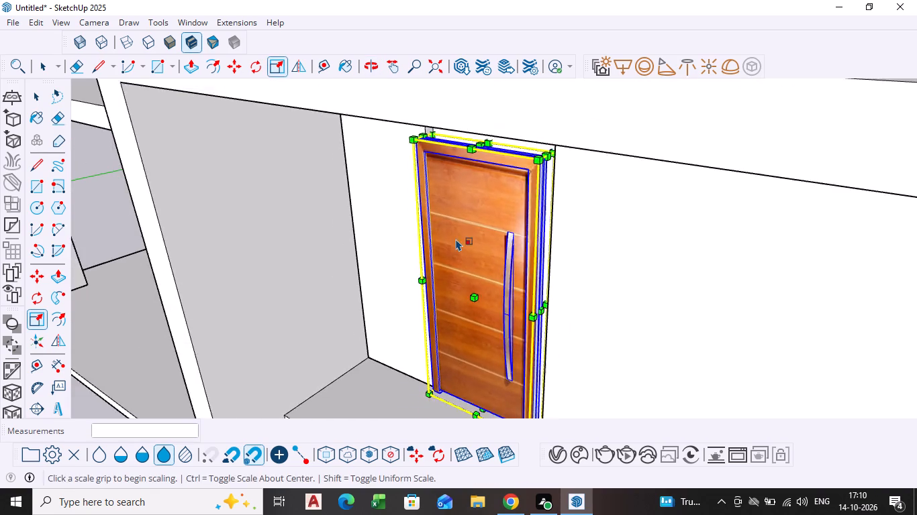
scroll(456, 239, "down", 2)
middle_click(456, 239, "shift")
scroll(440, 160, "up", 4)
middle_click_drag(480, 170, 497, 142)
scroll(493, 148, "up", 3)
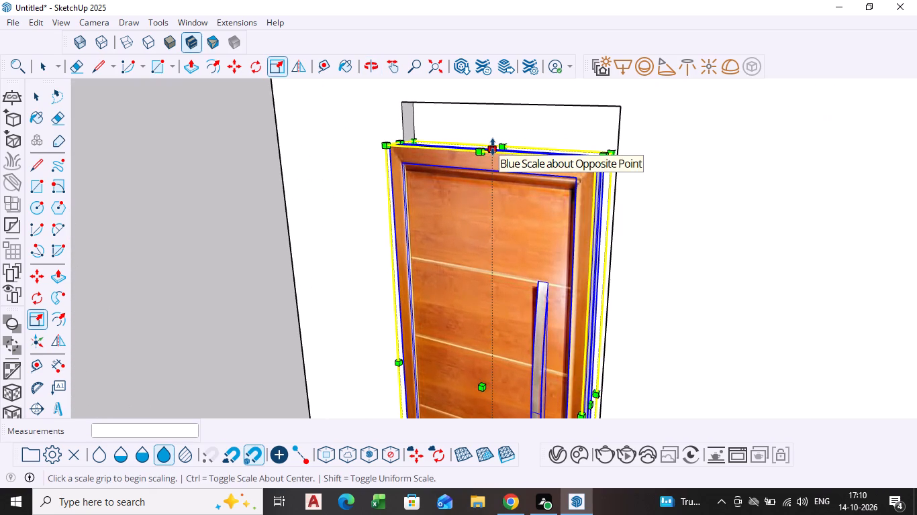
left_click(493, 147)
left_click(498, 107)
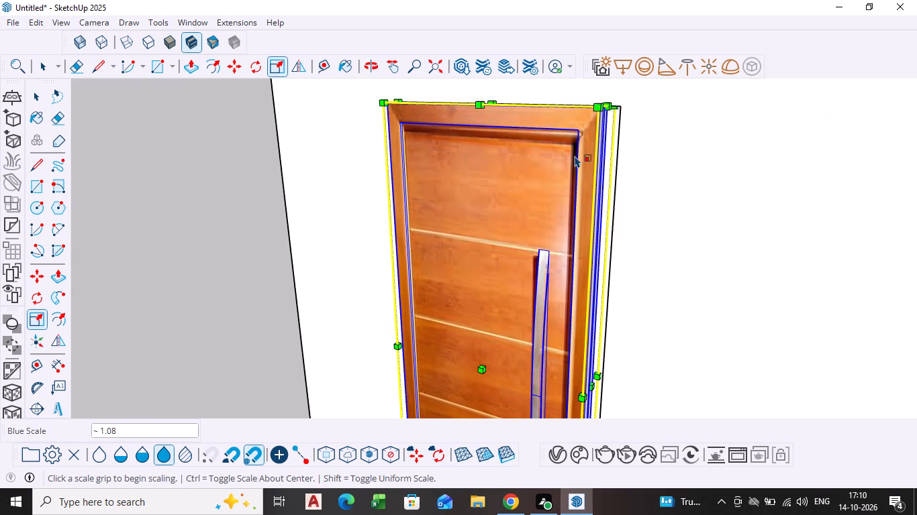
Scale the door's width by about 1.05 to bring the handle-side frame flush with the recess edge.
middle_click_drag(606, 299, 559, 251)
middle_click_drag(588, 377, 538, 288, "shift")
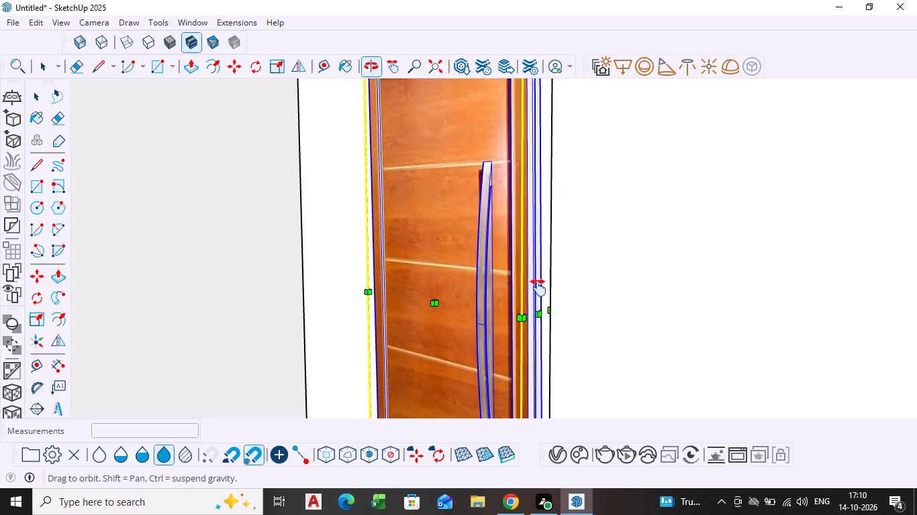
middle_click_drag(538, 288, 535, 257, "shift")
left_click(537, 273)
left_click(548, 274)
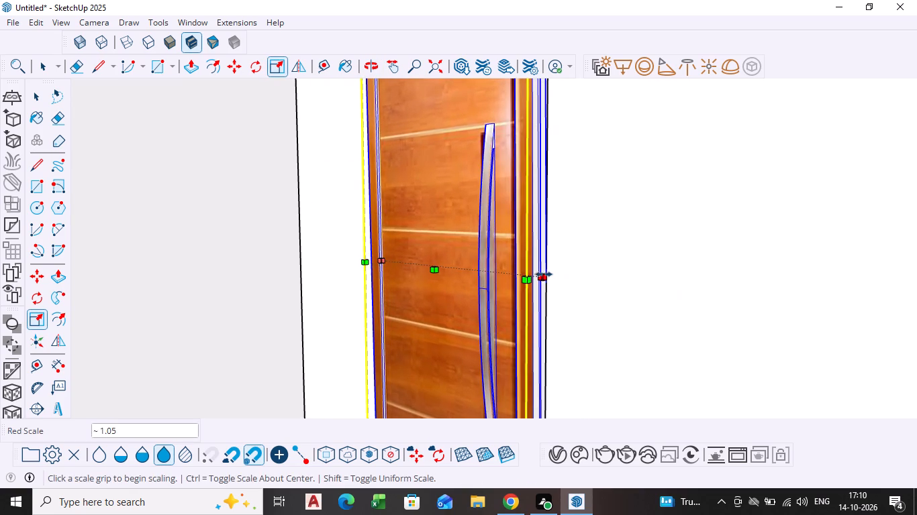
Scale the door's height from its bottom slightly downward to the porch floor, and leave the Scale tool.
scroll(520, 272, "down", 4)
middle_click_drag(488, 274, 537, 270)
scroll(488, 274, "down", 1)
middle_click_drag(537, 272, 505, 182, "shift")
scroll(446, 312, "up", 2)
middle_click_drag(456, 352, 479, 389)
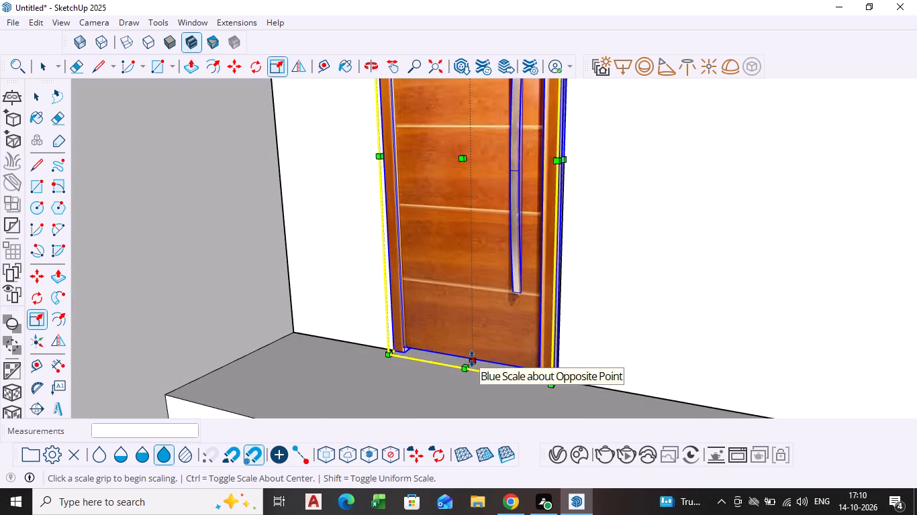
left_click(472, 359)
left_click(471, 365)
key("space")
left_click(335, 374)
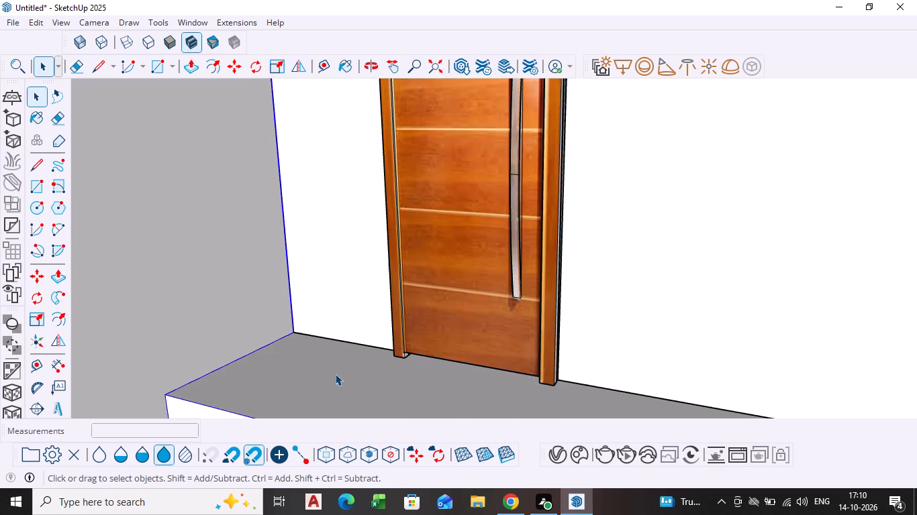
Examine the fitted door up close, including its base, and check how it sits within the whole front elevation.
scroll(335, 374, "down", 5)
middle_click_drag(349, 380, 414, 384)
scroll(487, 359, "down", 2)
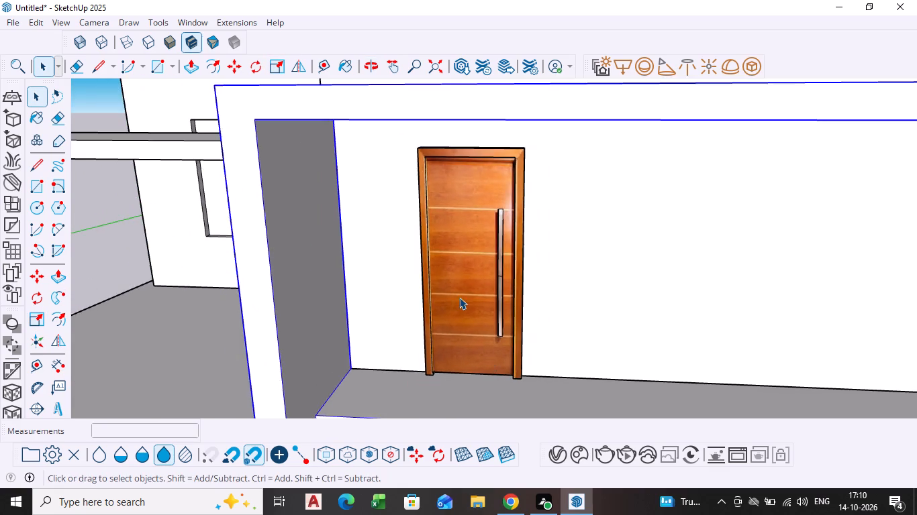
scroll(446, 276, "down", 4)
middle_click_drag(464, 310, 477, 292)
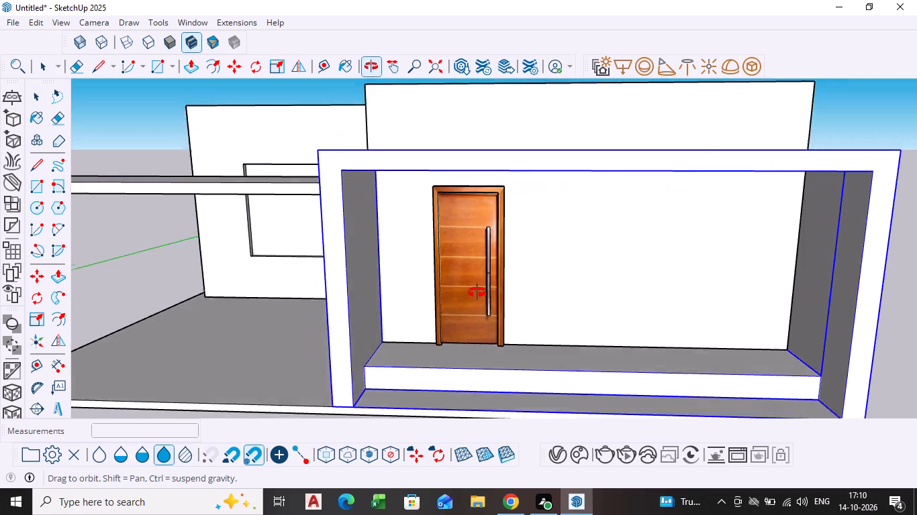
middle_click_drag(477, 292, 497, 278)
scroll(483, 273, "up", 7)
middle_click_drag(422, 274, 459, 278)
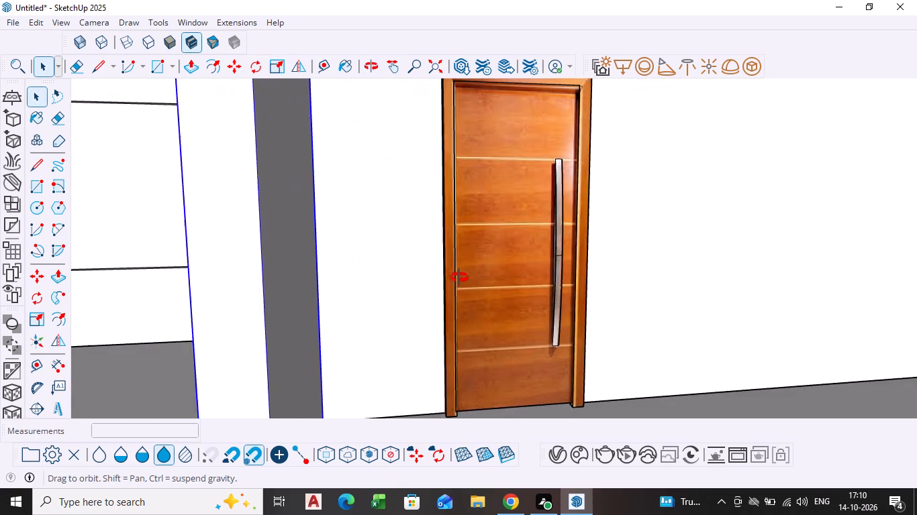
middle_click_drag(459, 278, 457, 214)
scroll(468, 280, "up", 1)
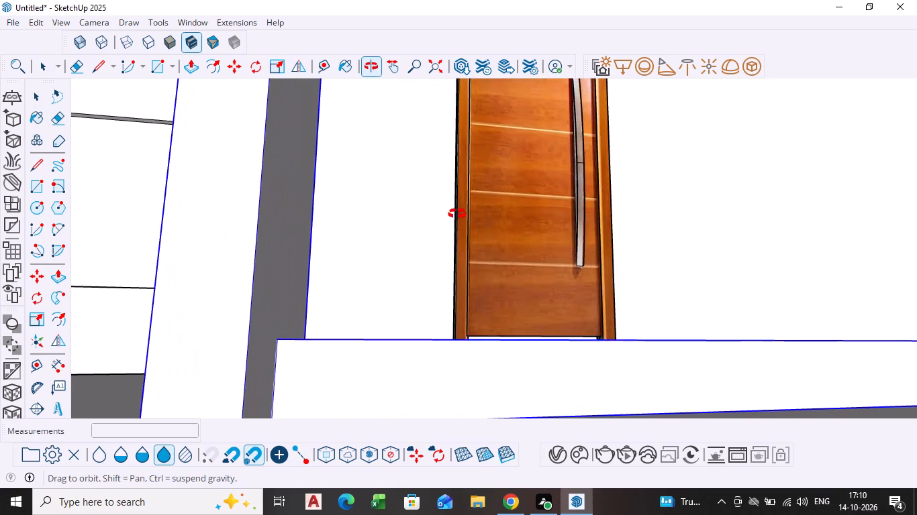
middle_click_drag(457, 214, 455, 219)
scroll(458, 223, "down", 11)
middle_click_drag(502, 251, 469, 312)
scroll(470, 315, "up", 1)
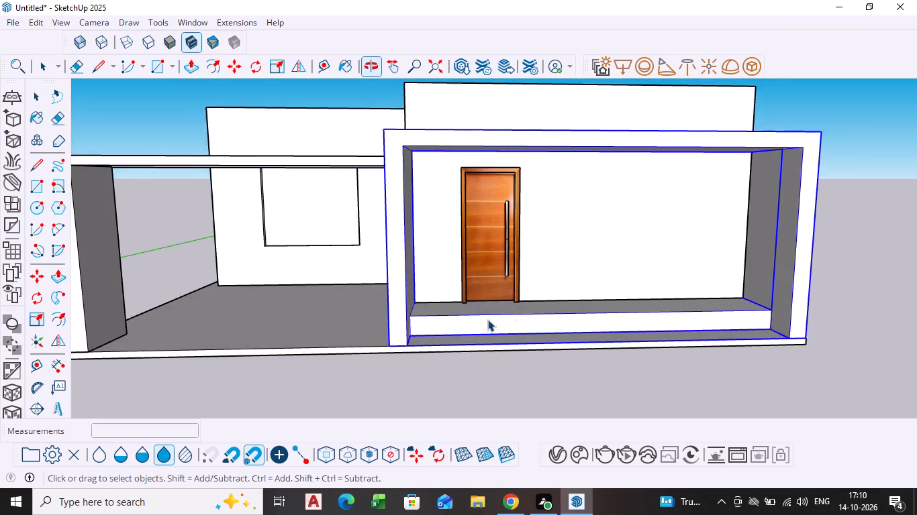
left_click(877, 188)
scroll(547, 239, "down", 2)
middle_click_drag(547, 239, 528, 259)
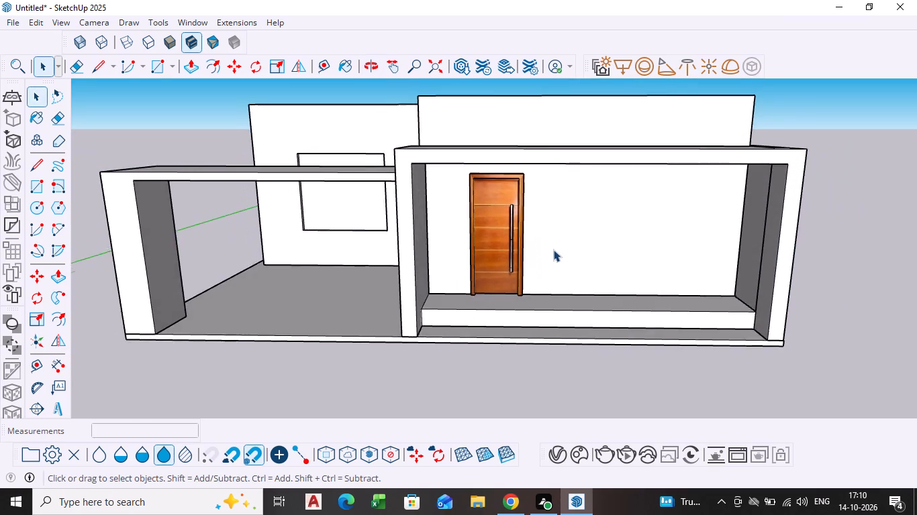
scroll(553, 249, "down", 3)
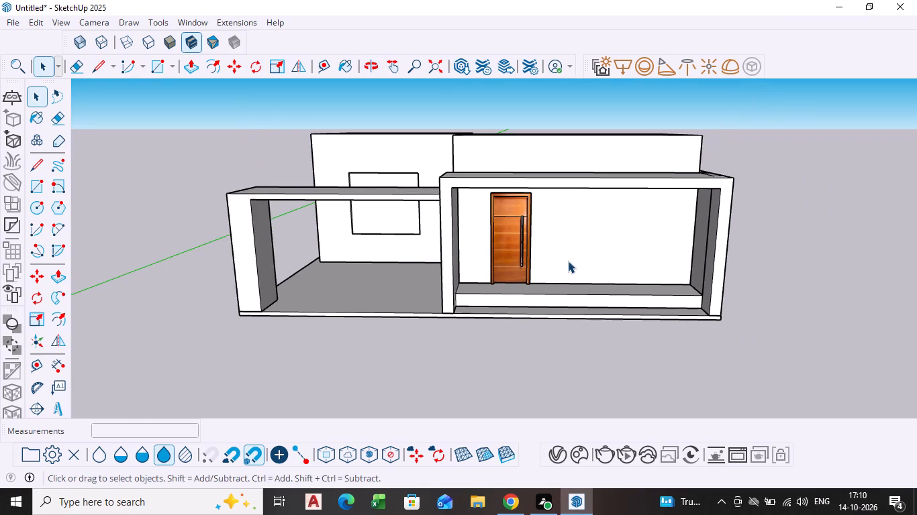
scroll(546, 254, "down", 2)
middle_click_drag(544, 254, 419, 253, "shift")
scroll(464, 257, "up", 1)
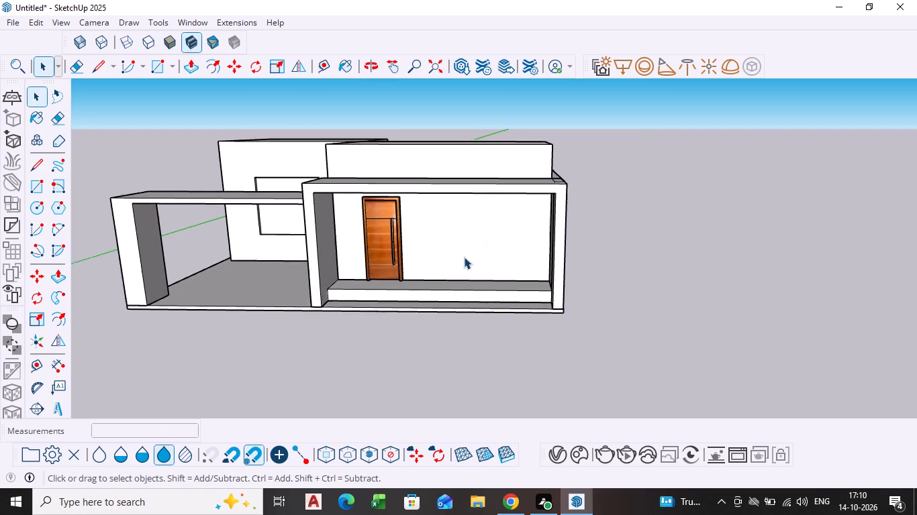
scroll(464, 257, "up", 1)
middle_click_drag(465, 257, 481, 238)
scroll(457, 231, "up", 1)
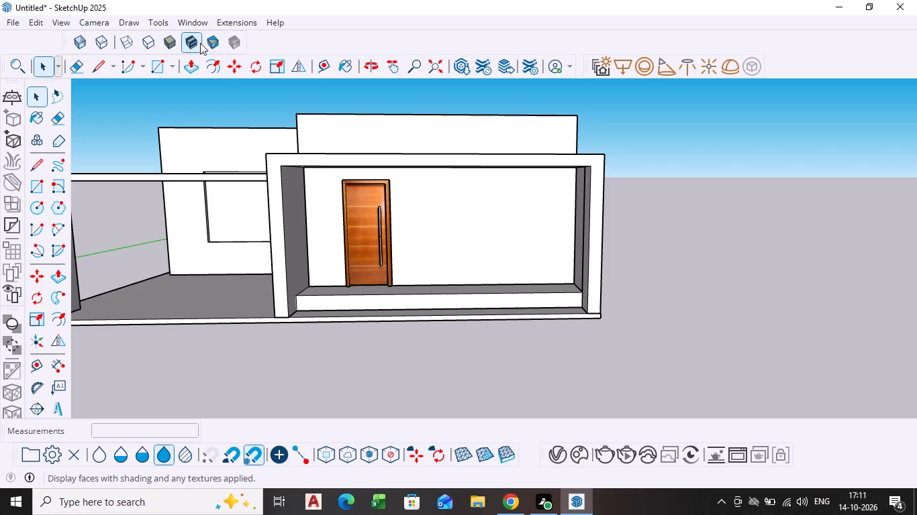
Search 3D Warehouse for "SINGLE WINDOW" in place of the previous door search.
left_click(195, 24)
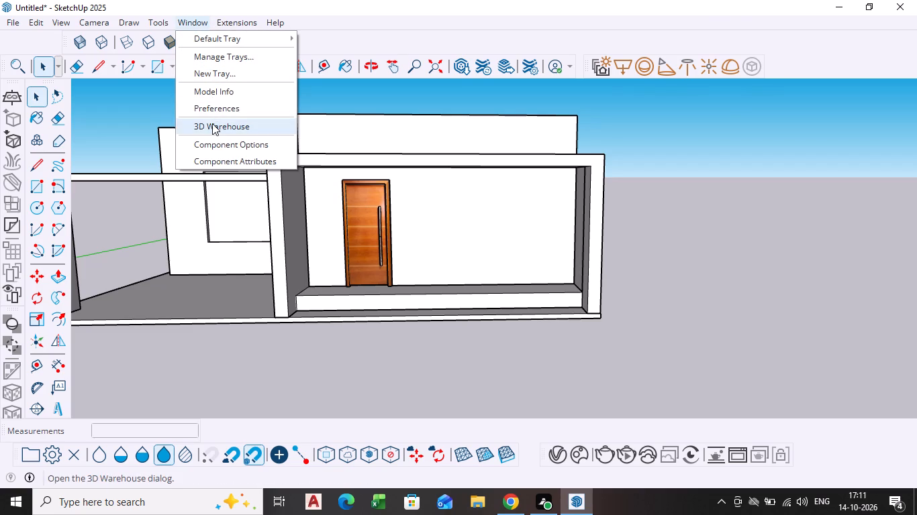
left_click(212, 123)
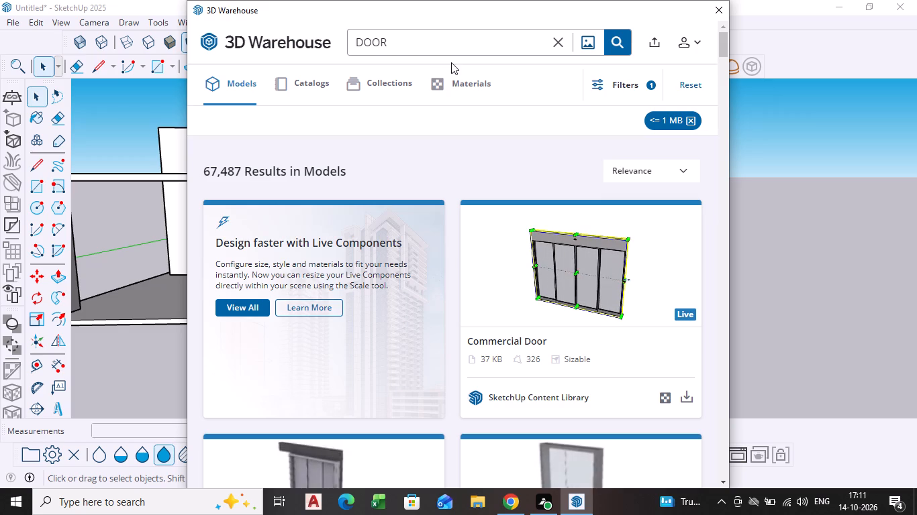
left_click(469, 48)
key("BackSpace")
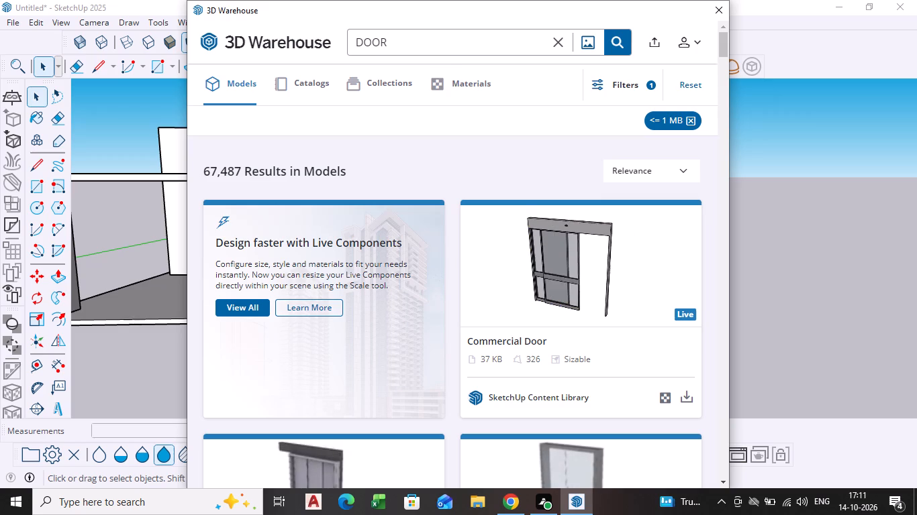
key("BackSpace")
key("BackSpace")
key("BackSpace")
key("BackSpace")
key("BackSpace")
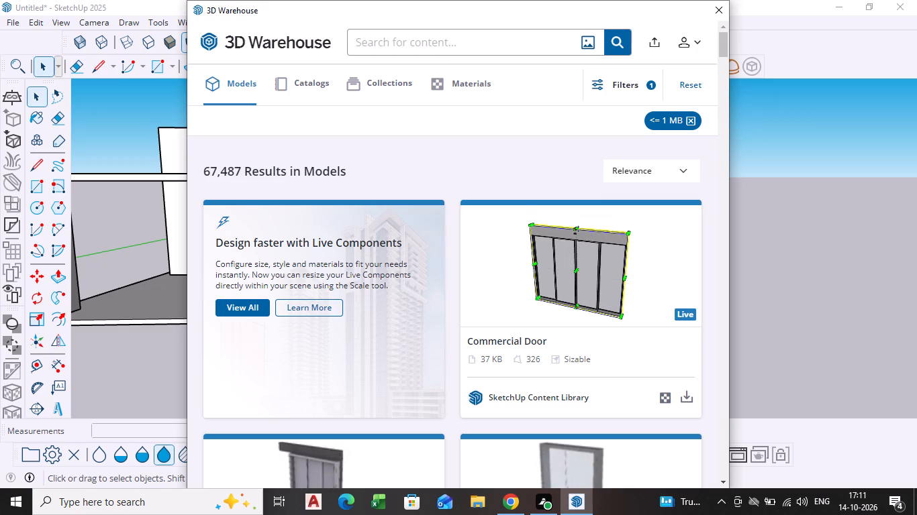
key("d")
key("BackSpace")
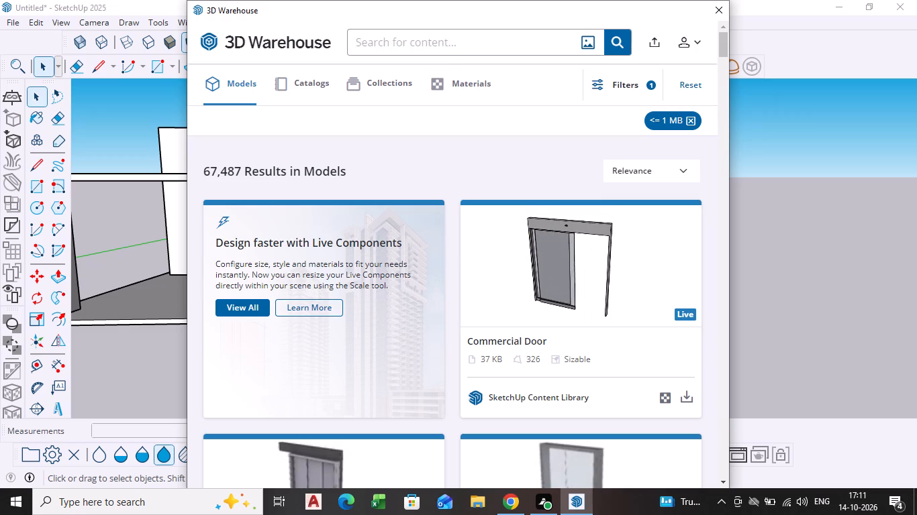
type("SINGLE")
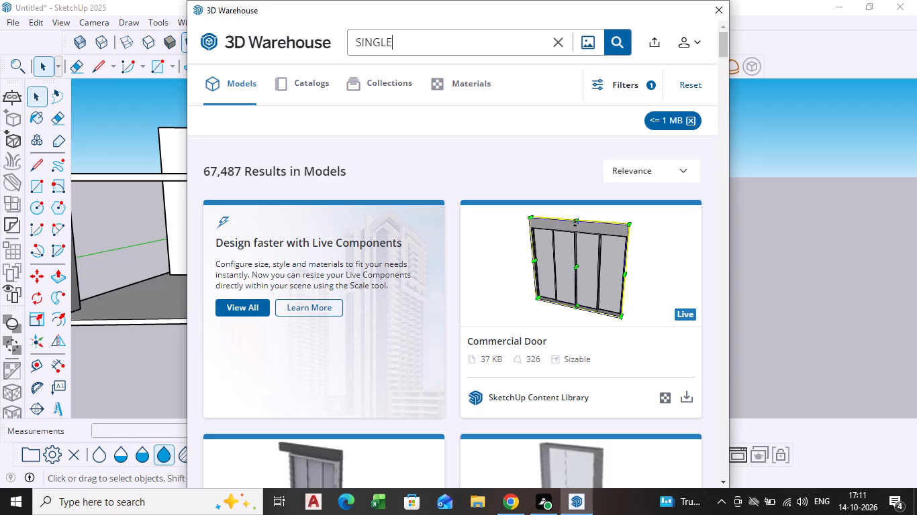
key("space")
type("WINDOW")
key("Return")
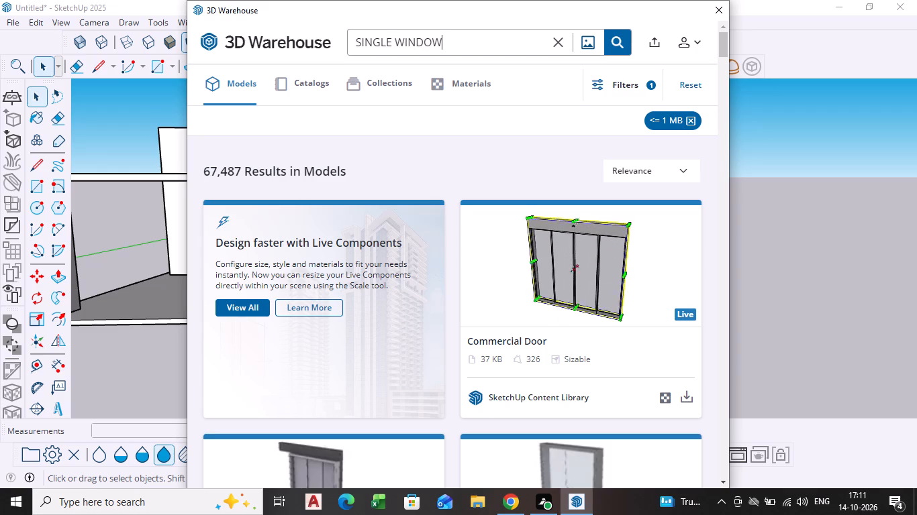
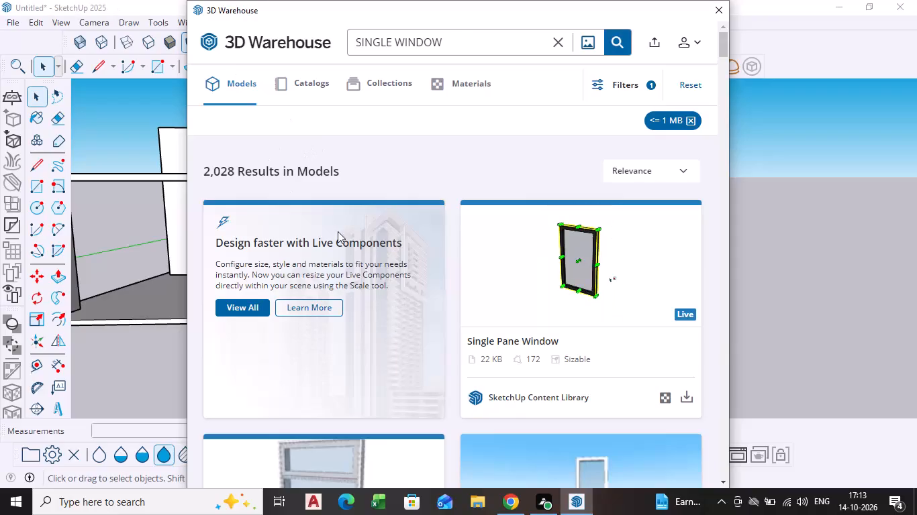
Browse the single-window models down through the loaded search results to find one suitable for the front wall.
scroll(395, 292, "down", 4)
scroll(502, 308, "down", 2)
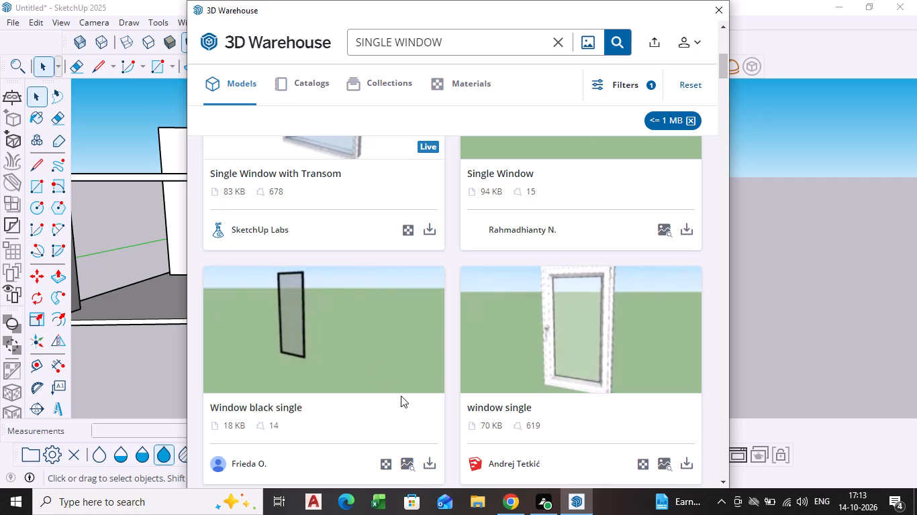
scroll(401, 396, "down", 10)
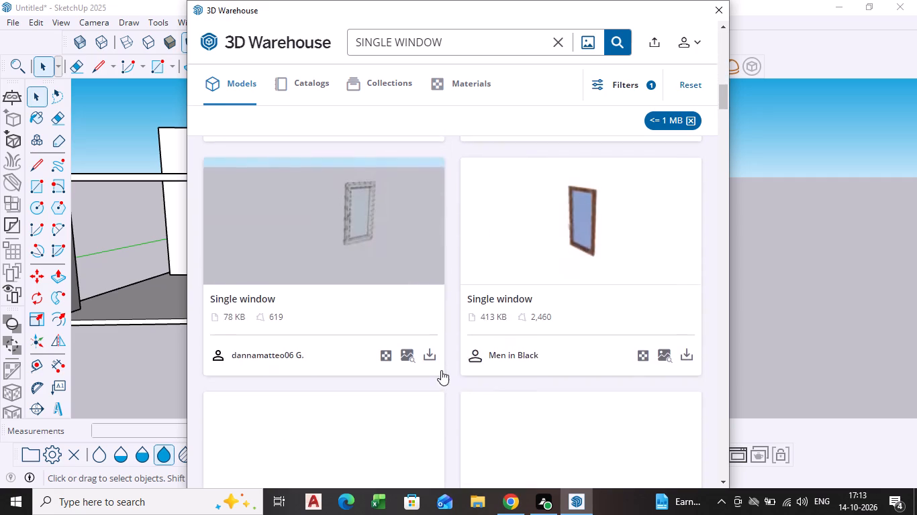
scroll(467, 390, "down", 4)
scroll(548, 330, "up", 3)
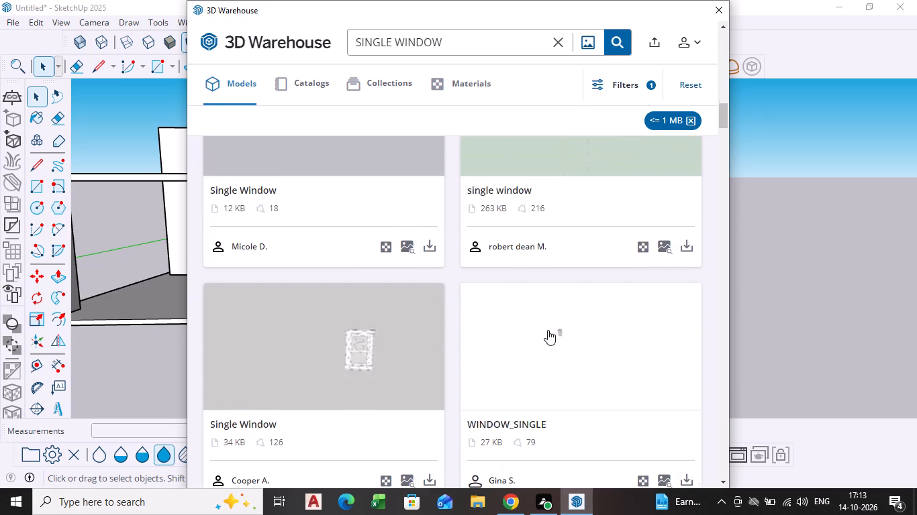
scroll(548, 330, "down", 4)
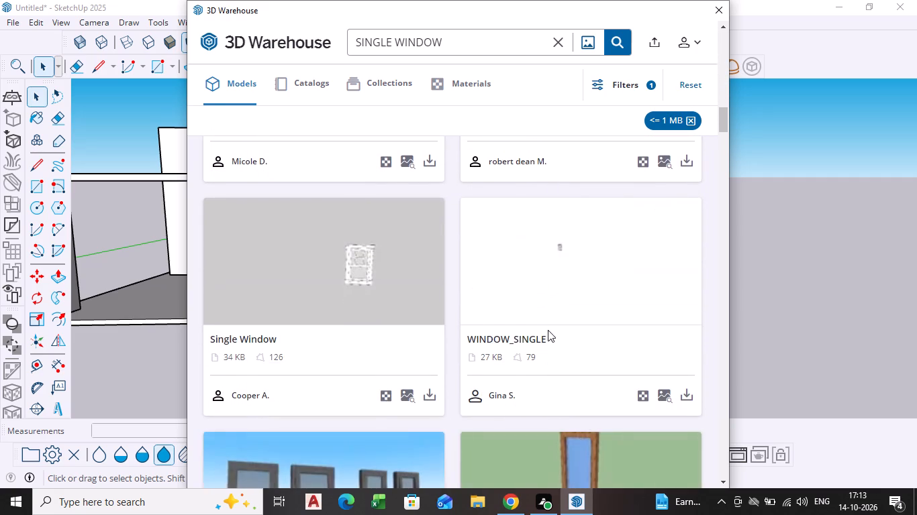
scroll(559, 344, "down", 3)
scroll(303, 335, "down", 3)
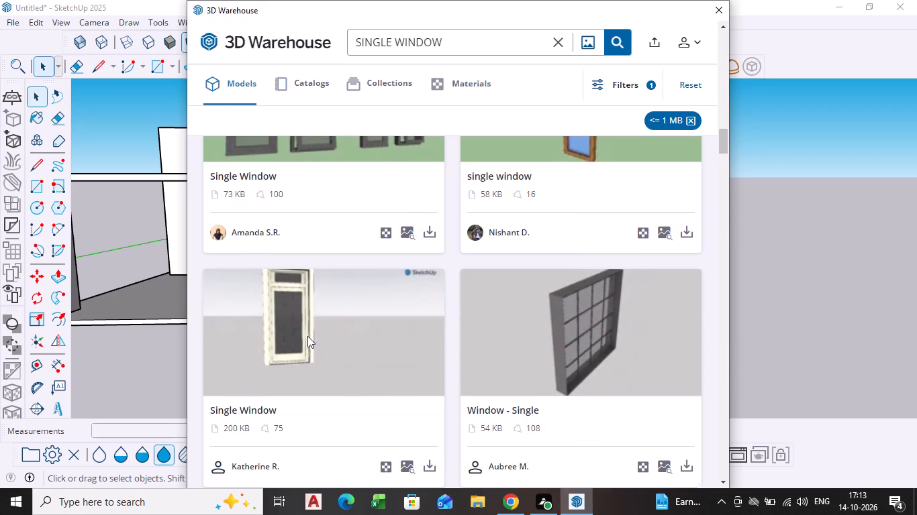
scroll(322, 338, "down", 3)
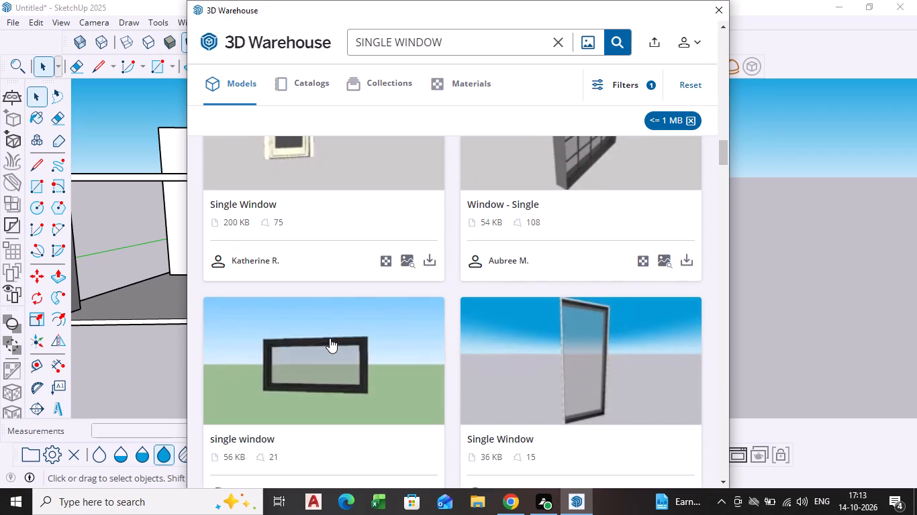
scroll(330, 338, "down", 6)
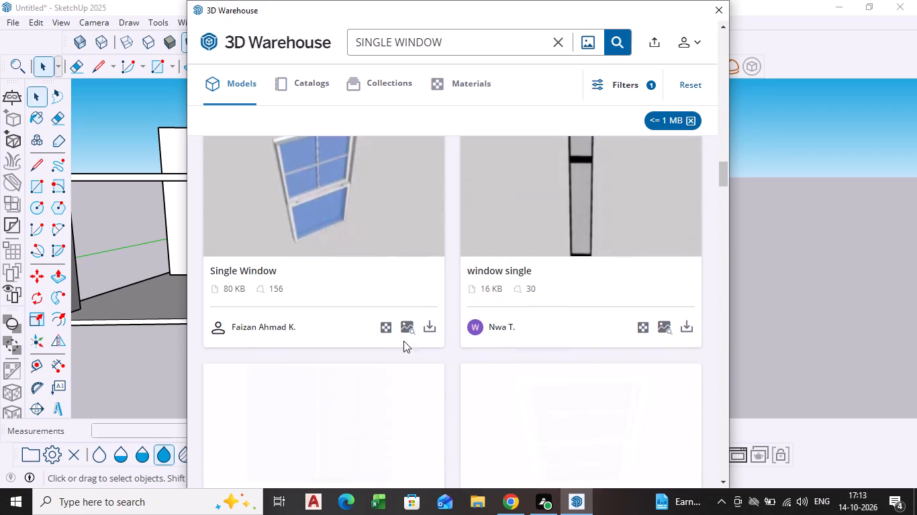
scroll(414, 371, "down", 7)
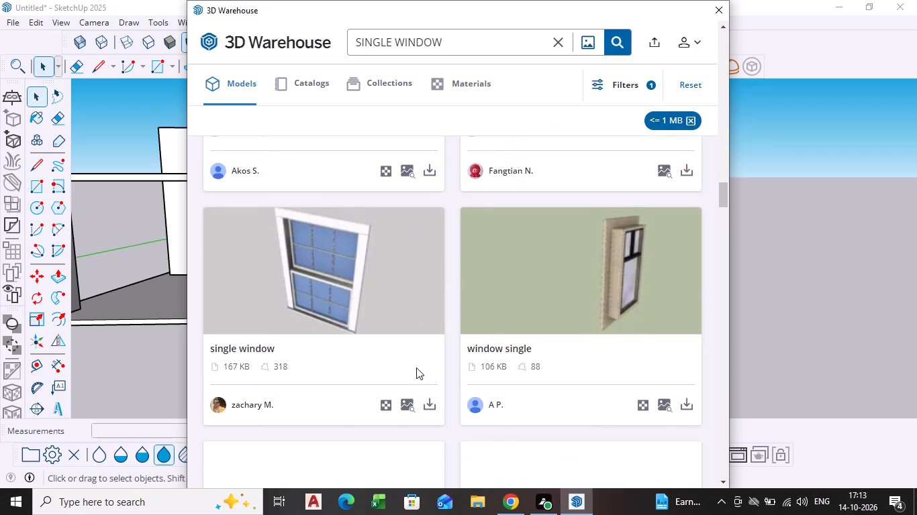
scroll(452, 386, "down", 3)
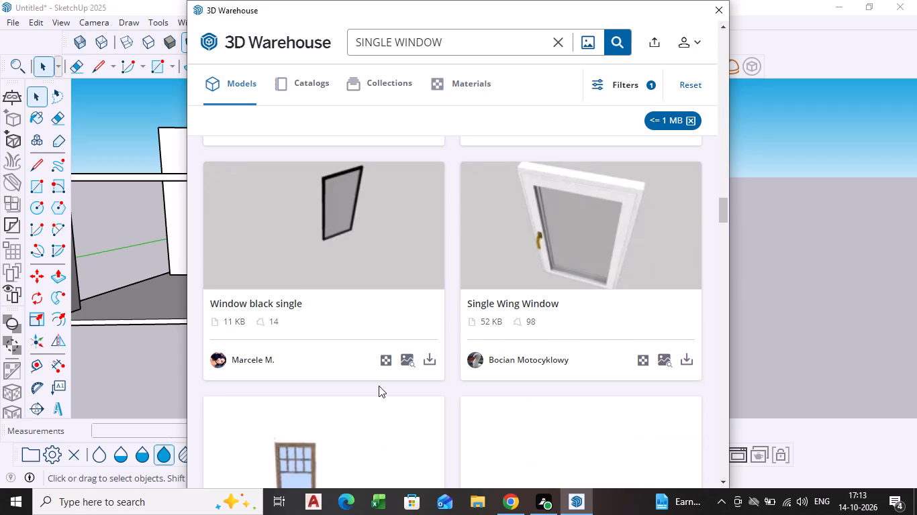
scroll(379, 386, "down", 3)
scroll(318, 345, "down", 3)
scroll(404, 319, "down", 2)
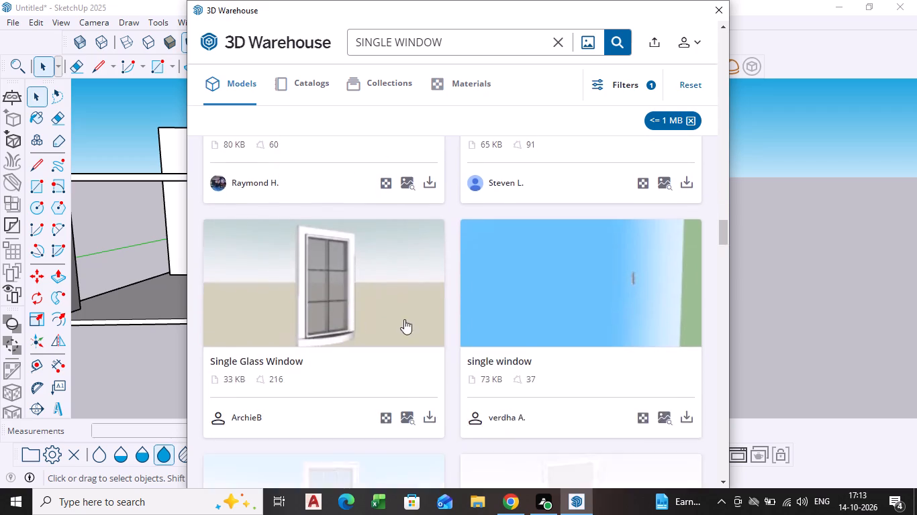
scroll(404, 319, "down", 1)
scroll(470, 317, "down", 4)
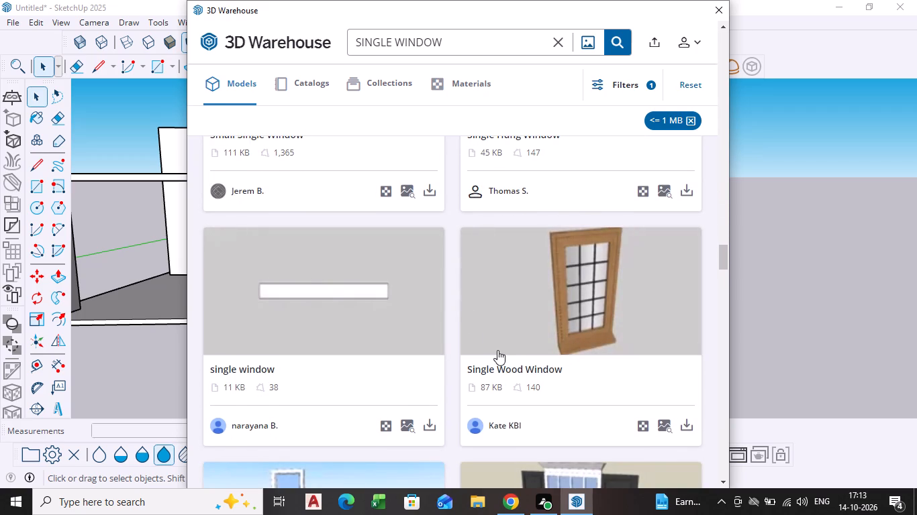
scroll(497, 339, "down", 5)
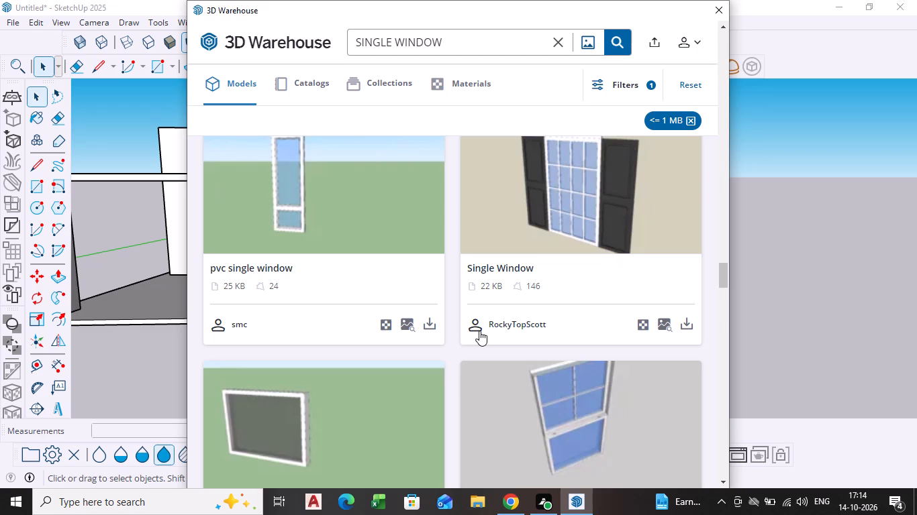
scroll(445, 333, "down", 10)
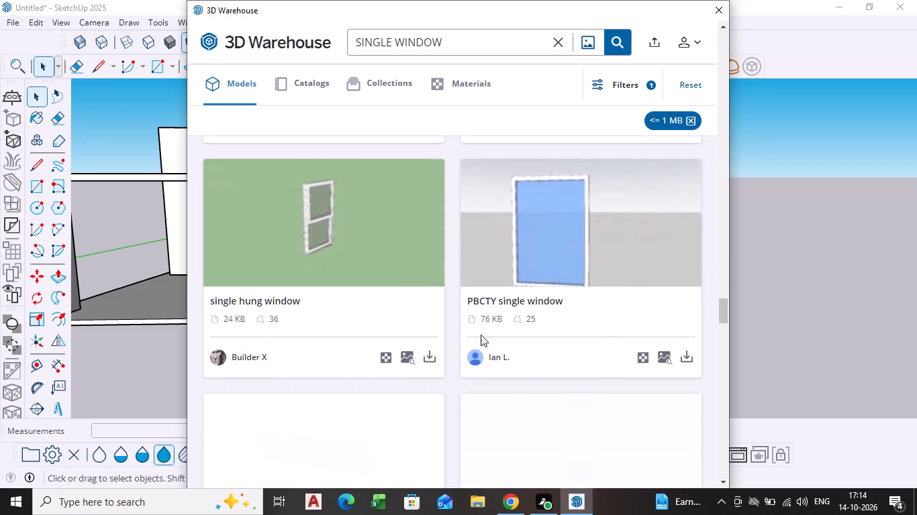
scroll(480, 335, "down", 10)
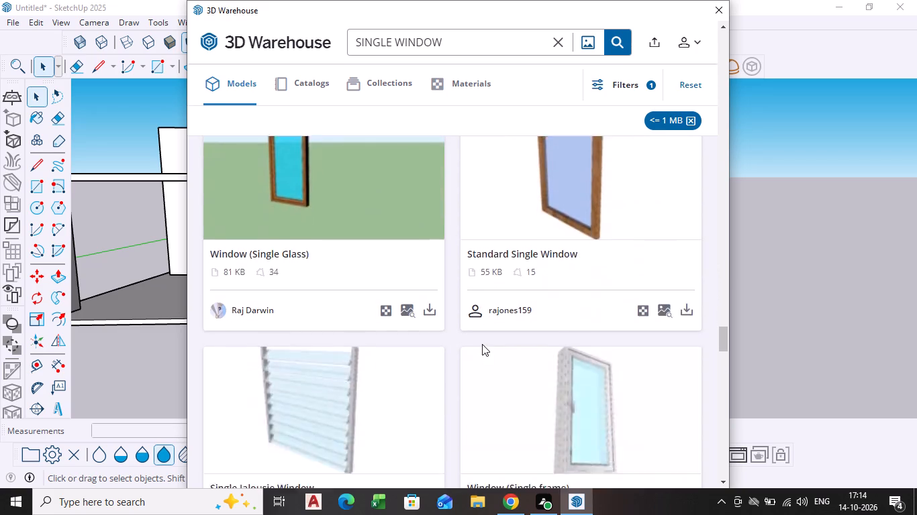
scroll(411, 328, "down", 3)
scroll(564, 317, "down", 3)
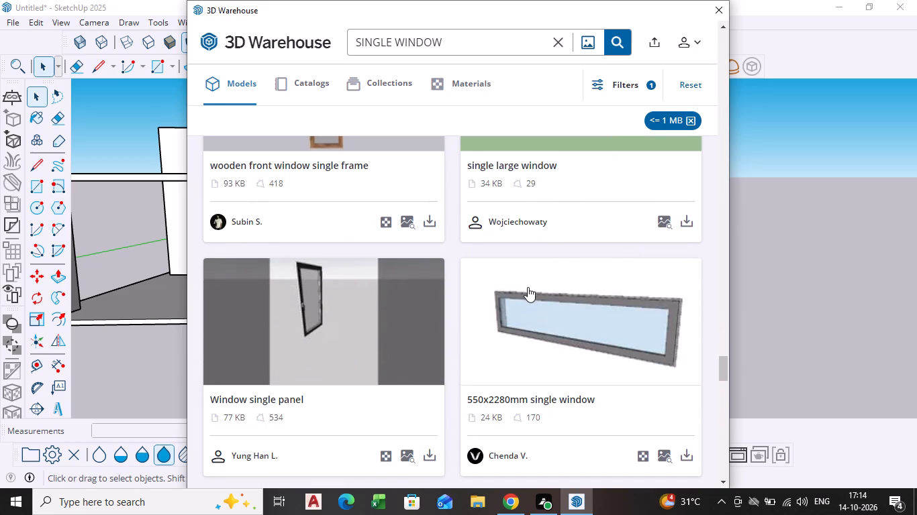
scroll(528, 288, "up", 4)
scroll(564, 302, "down", 5)
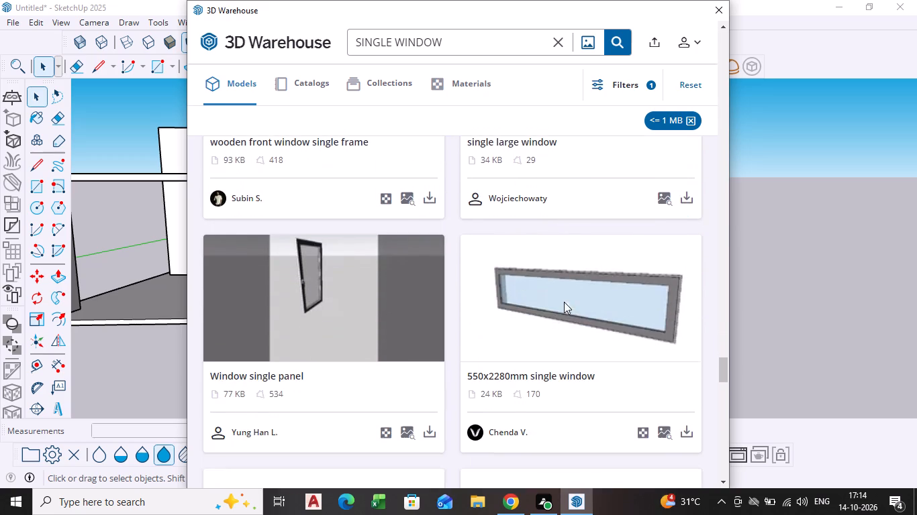
scroll(588, 326, "down", 6)
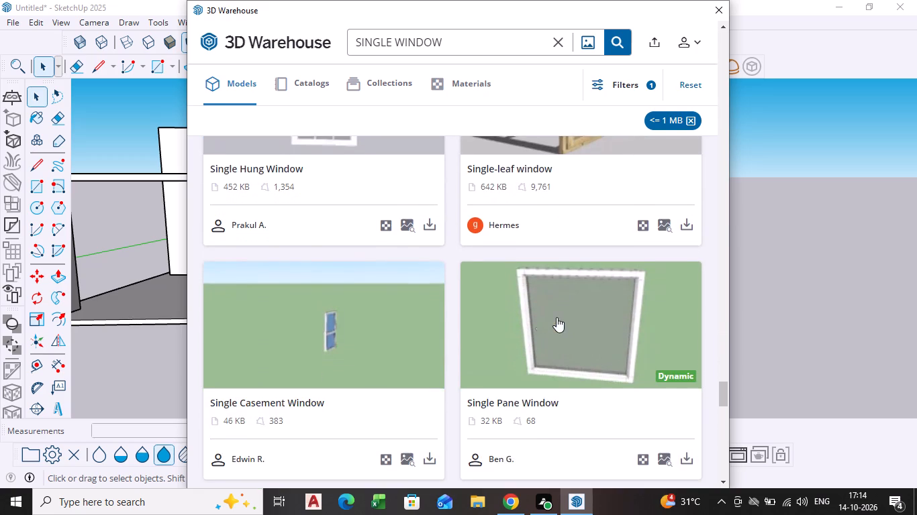
scroll(527, 314, "down", 6)
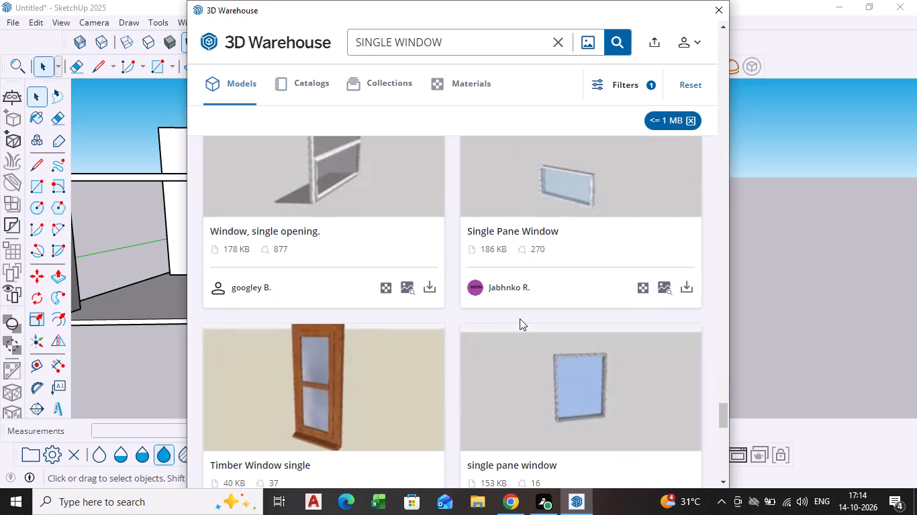
scroll(465, 333, "down", 6)
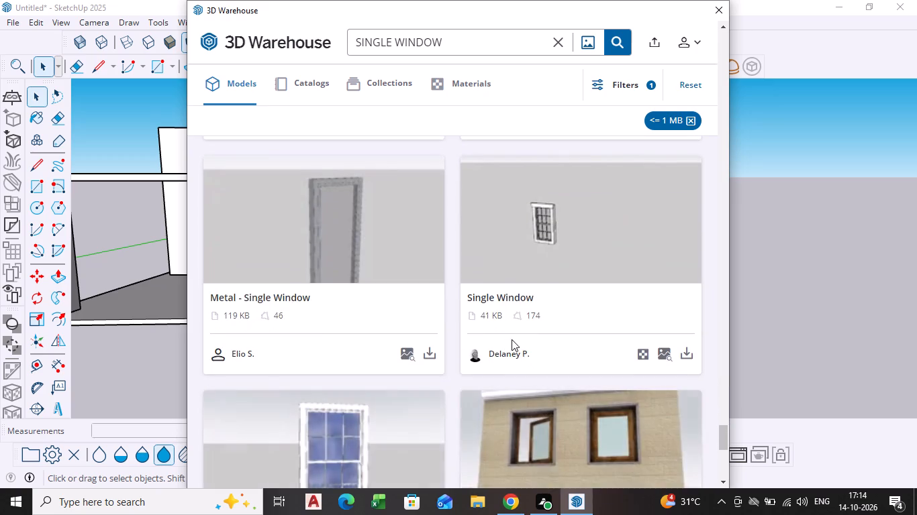
scroll(524, 339, "down", 7)
scroll(483, 340, "up", 2)
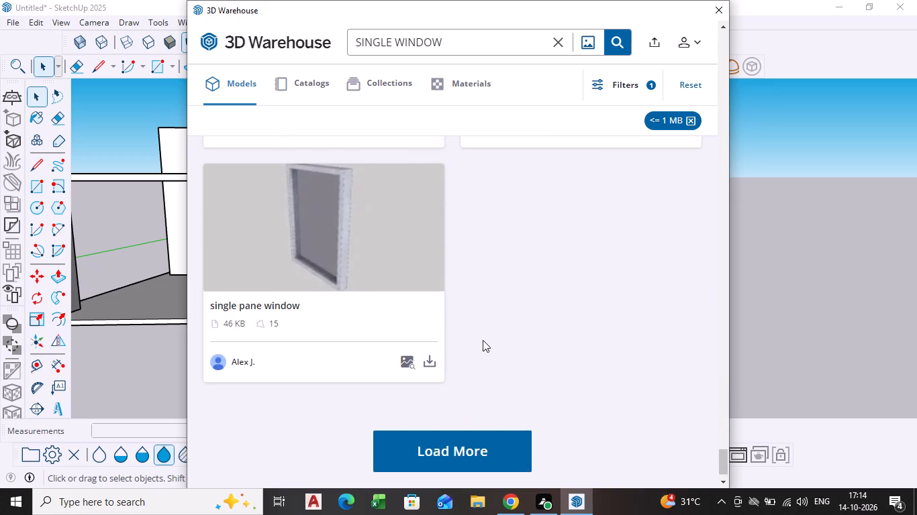
Load the "550x2280mm single window" model into the scene and place it on the front wall beside the door, dismissing the Live Component configuration.
scroll(483, 340, "up", 17)
scroll(485, 339, "up", 5)
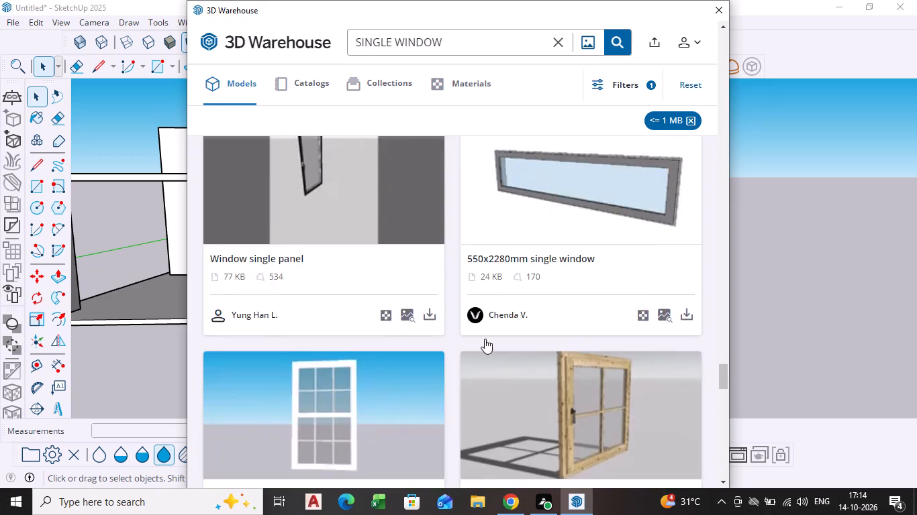
scroll(485, 339, "up", 10)
scroll(485, 339, "down", 9)
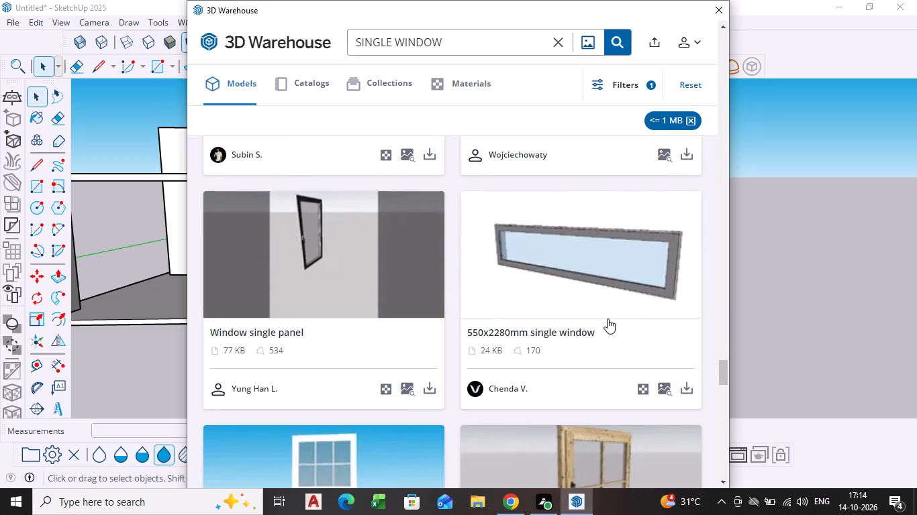
left_click(687, 385)
left_click(418, 264)
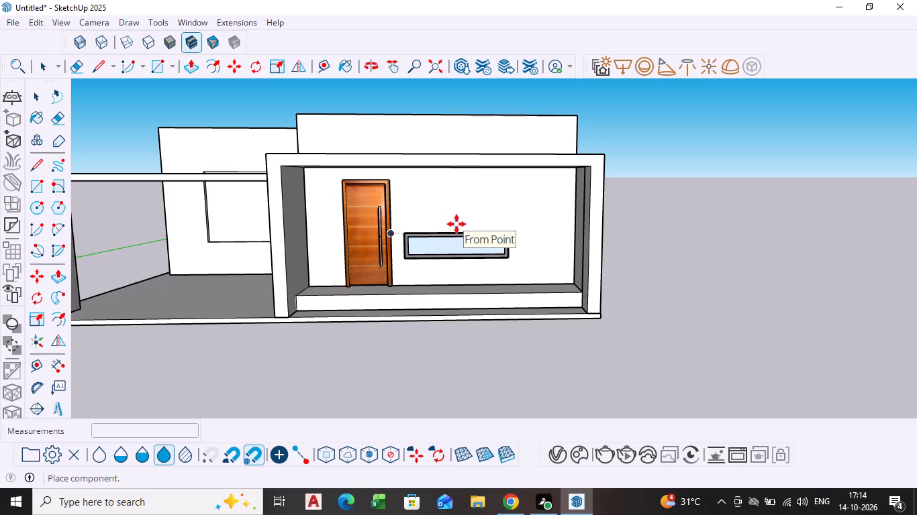
left_click(456, 224)
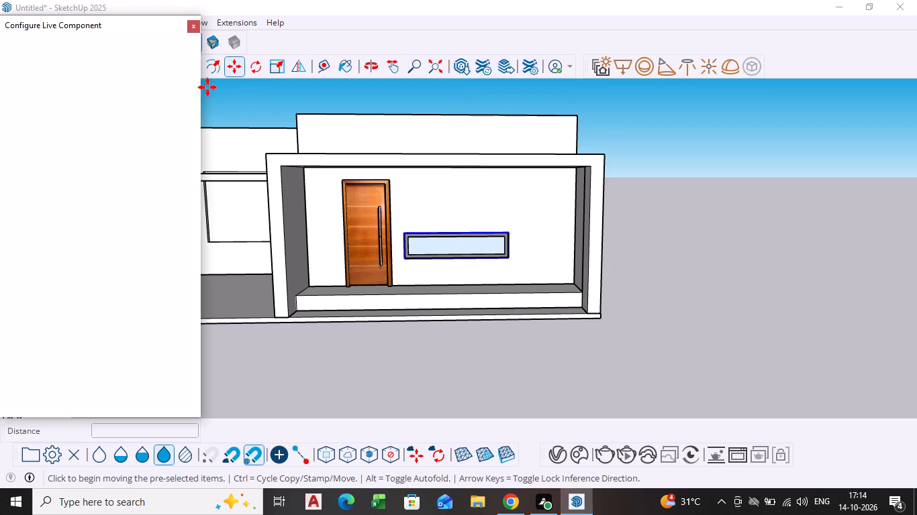
left_click(194, 24)
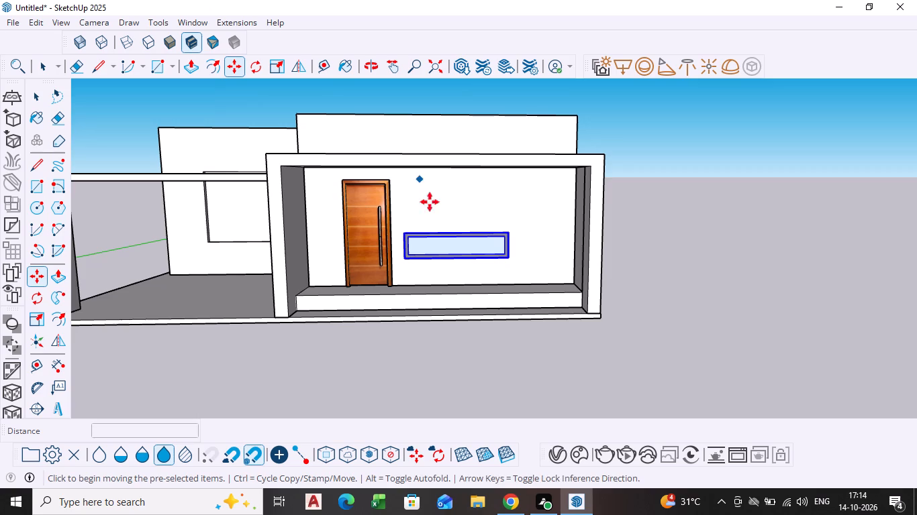
Move the window by its lower corner about 15' sideways, clear of the framed front on the side away from the door.
left_click(407, 251)
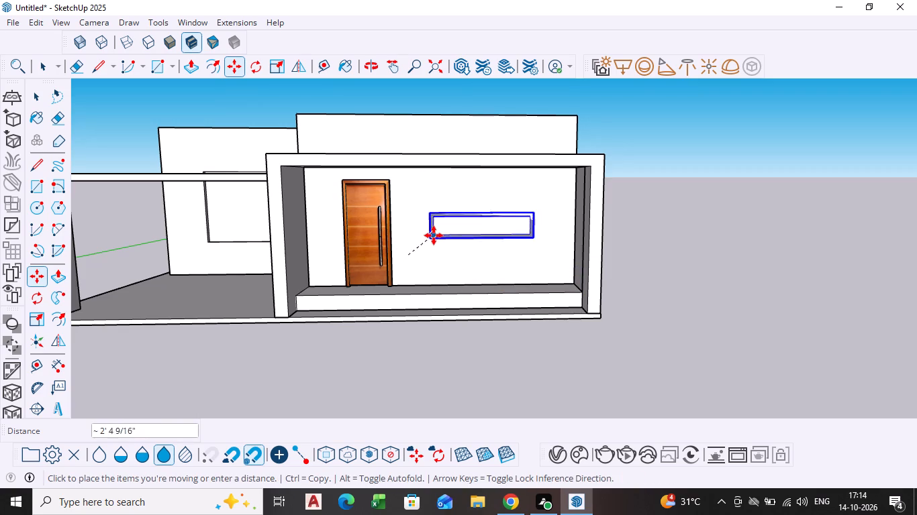
left_click(614, 250)
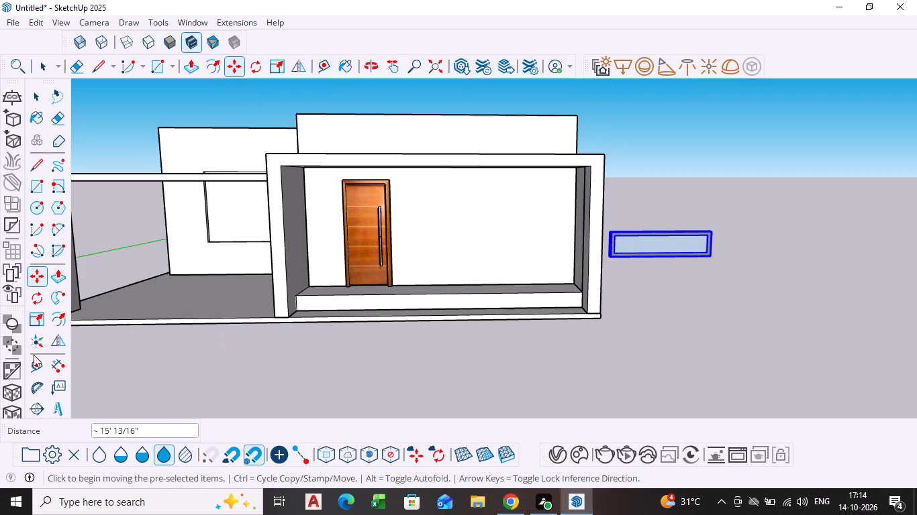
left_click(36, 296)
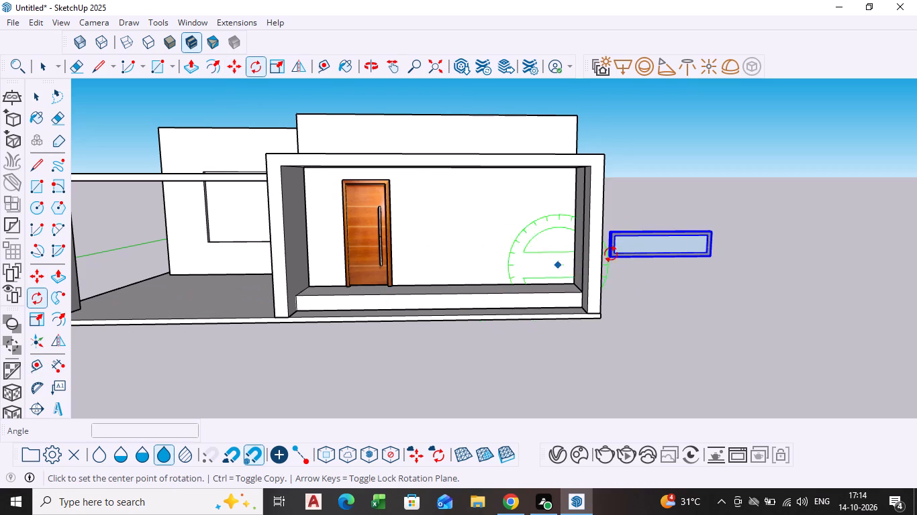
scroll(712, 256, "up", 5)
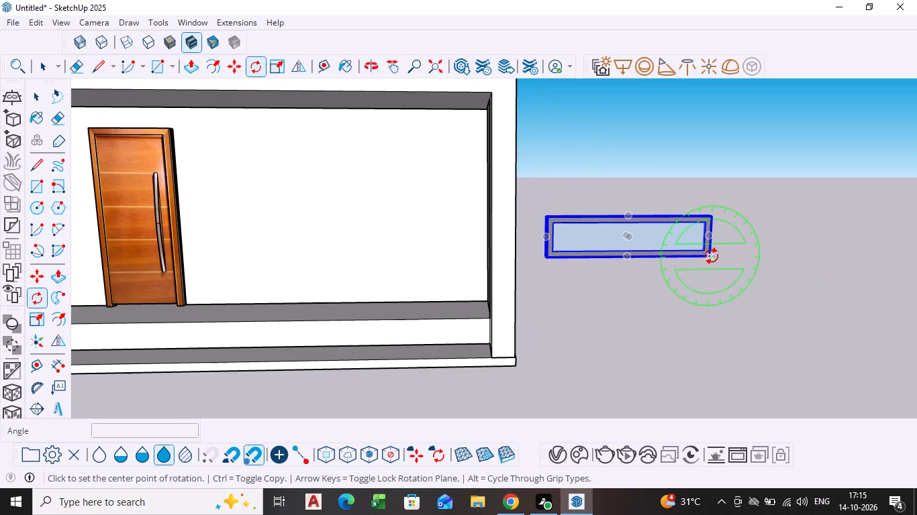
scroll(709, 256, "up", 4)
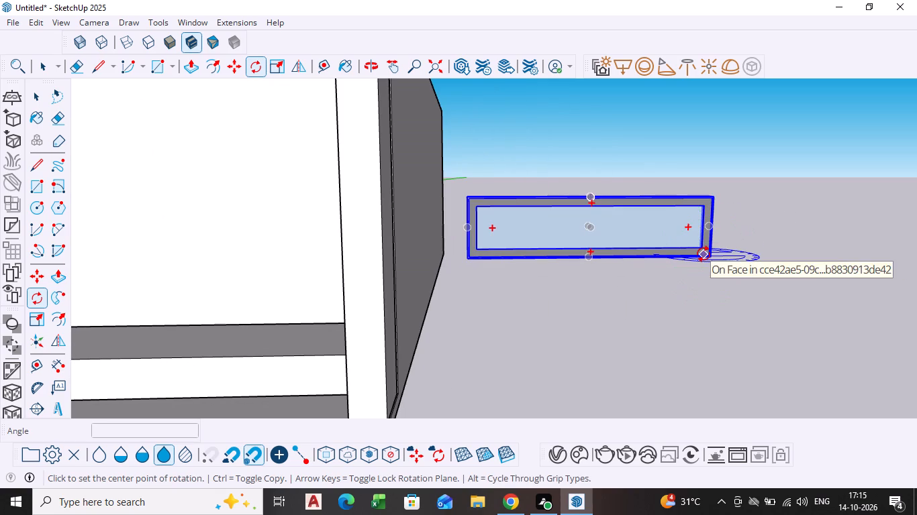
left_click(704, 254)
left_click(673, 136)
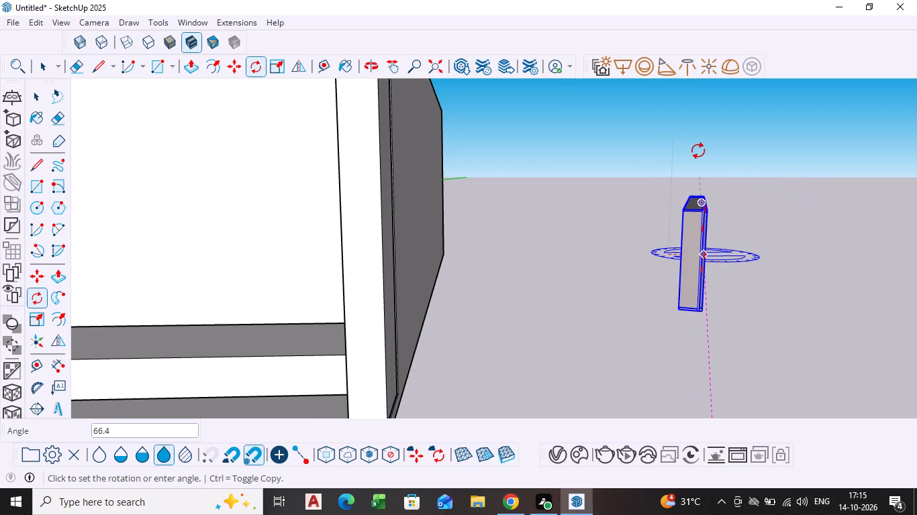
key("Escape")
Rotate the window 90 degrees about its lower corner in the plane of the front wall so it stands upright, and leave the Rotate tool.
left_click(712, 256)
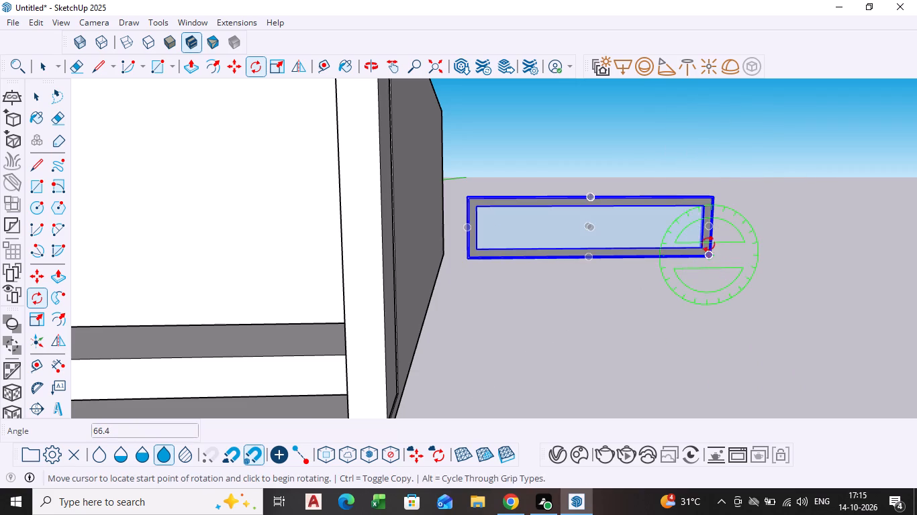
left_click(702, 146)
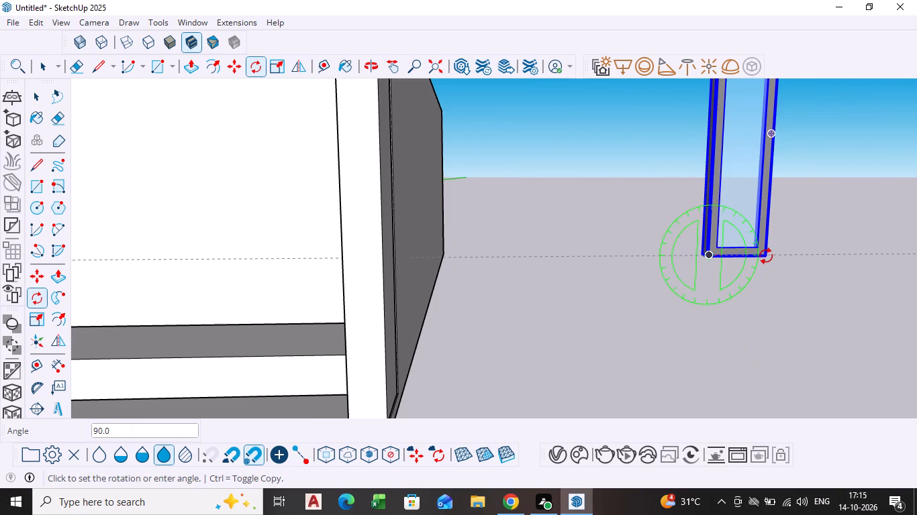
type("90")
key("Return")
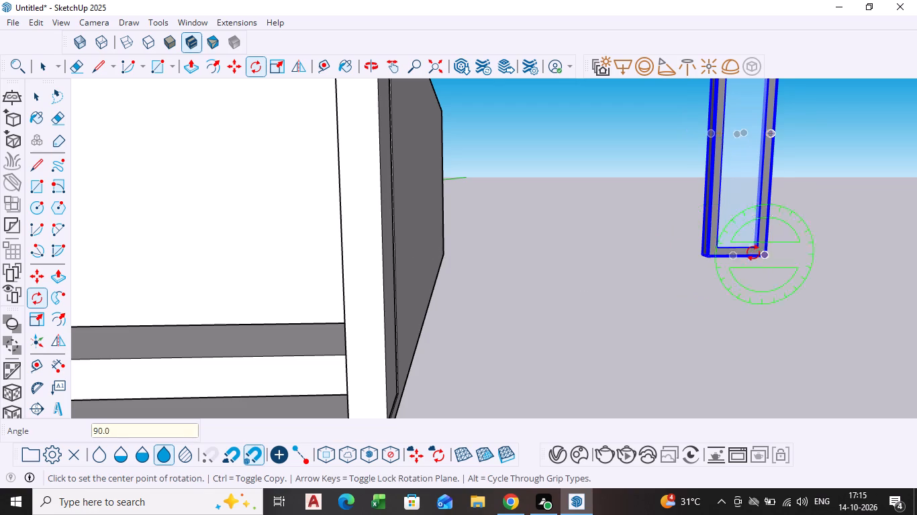
scroll(752, 252, "down", 9)
middle_click_drag(723, 256, 710, 320, "shift")
key("space")
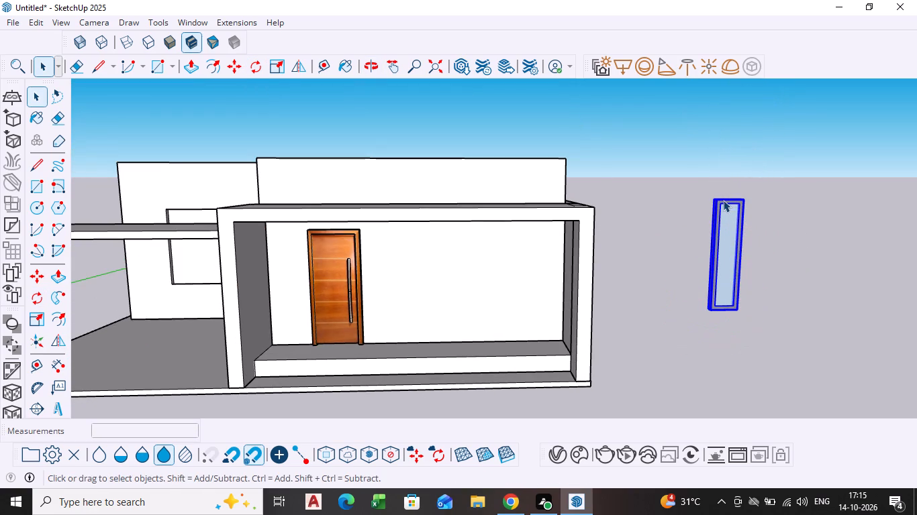
Move the upright window by its upper corner about 22' back onto the front wall, beside the door inside the framed front.
left_click(723, 200)
left_click(717, 214)
key("m")
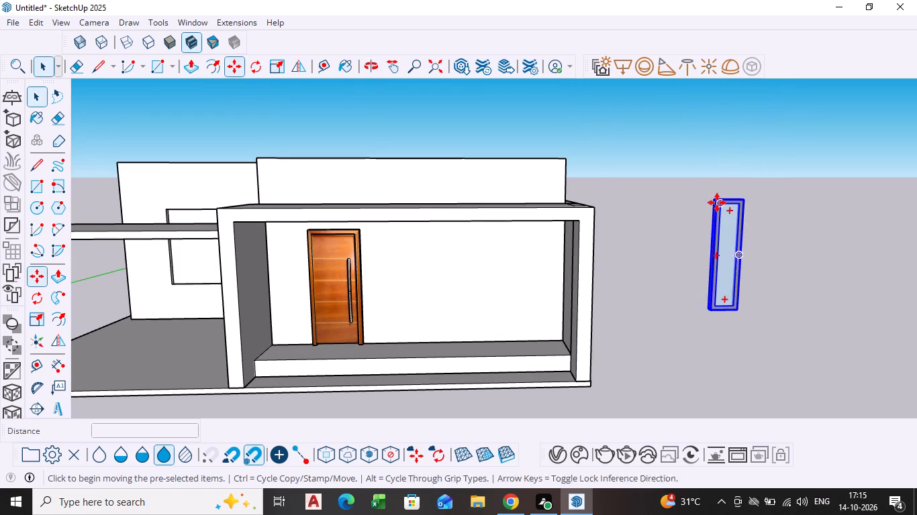
scroll(715, 200, "up", 10)
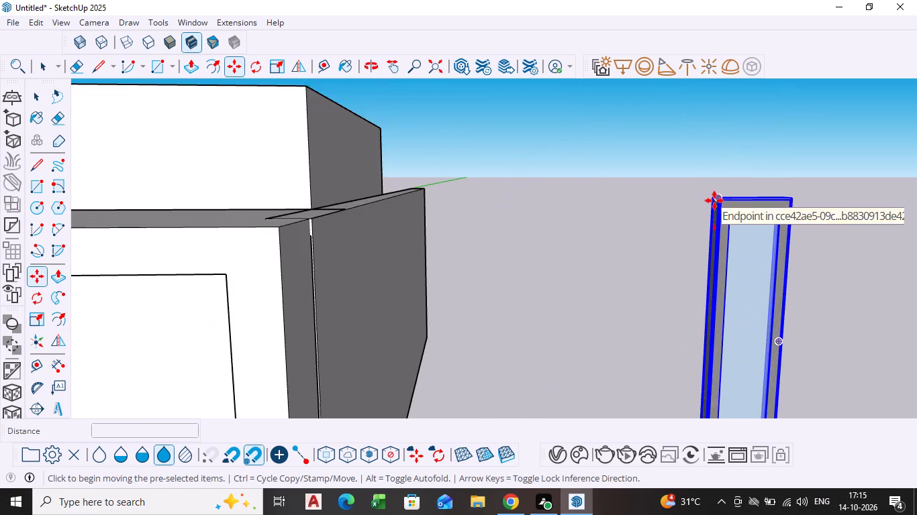
middle_click_drag(712, 201, 721, 241)
scroll(720, 235, "up", 4)
left_click(714, 225)
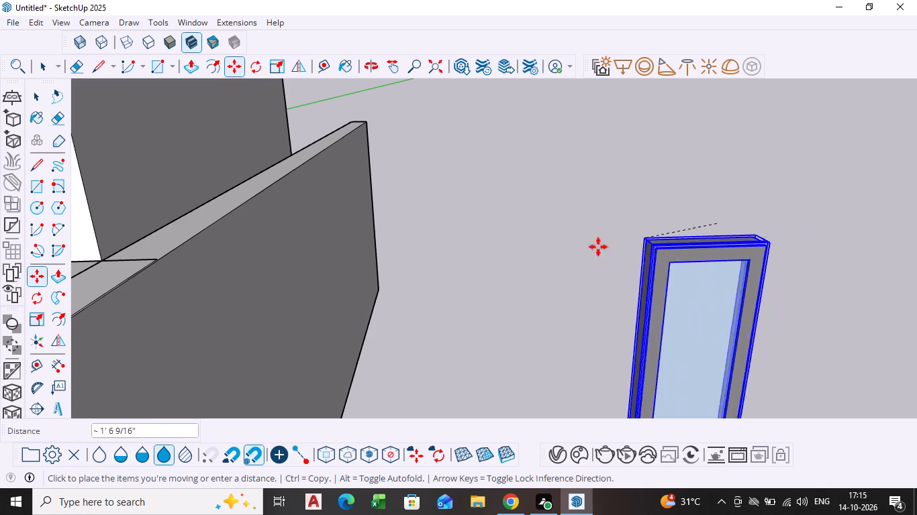
scroll(499, 251, "down", 10)
middle_click_drag(440, 251, 740, 72)
middle_click_drag(370, 174, 461, 88)
scroll(223, 239, "down", 4)
scroll(182, 274, "down", 2)
middle_click_drag(182, 274, 249, 232)
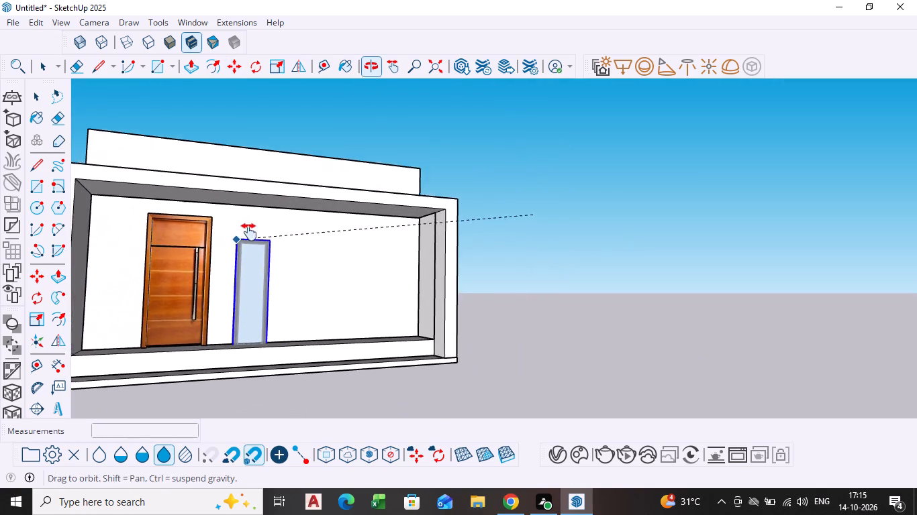
middle_click_drag(249, 232, 258, 227)
scroll(257, 235, "up", 5)
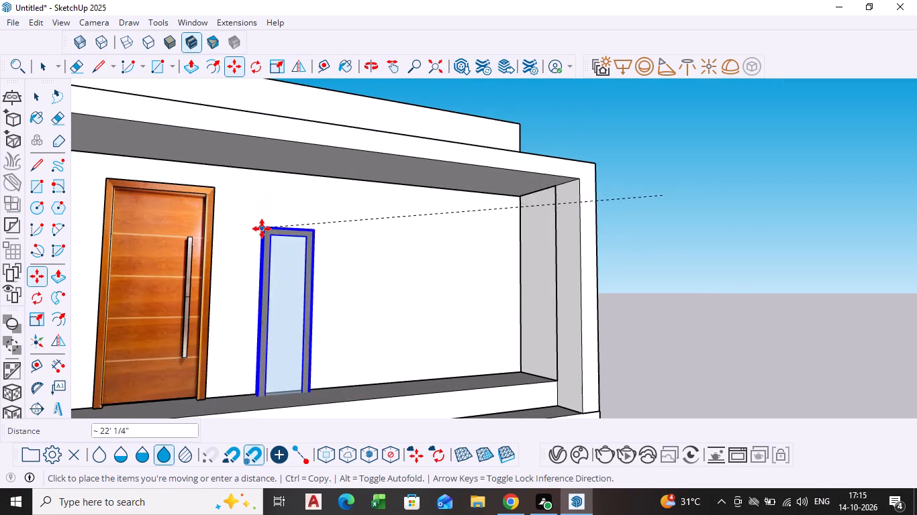
scroll(262, 229, "up", 4)
left_click(290, 203)
Raise the window by its upper corner about 8 7/8" so its bottom frame clears the ledge below the front wall.
scroll(311, 276, "down", 3)
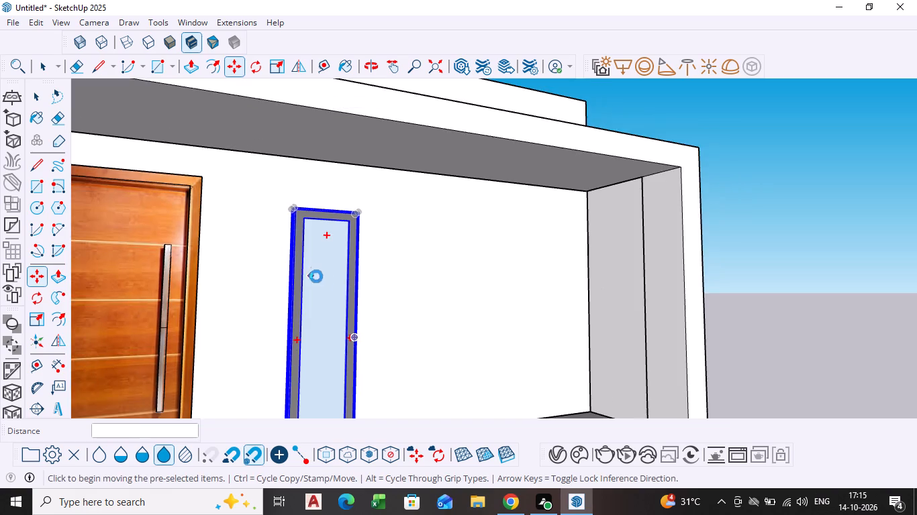
middle_click_drag(351, 309, 370, 202)
middle_click_drag(293, 314, 361, 357)
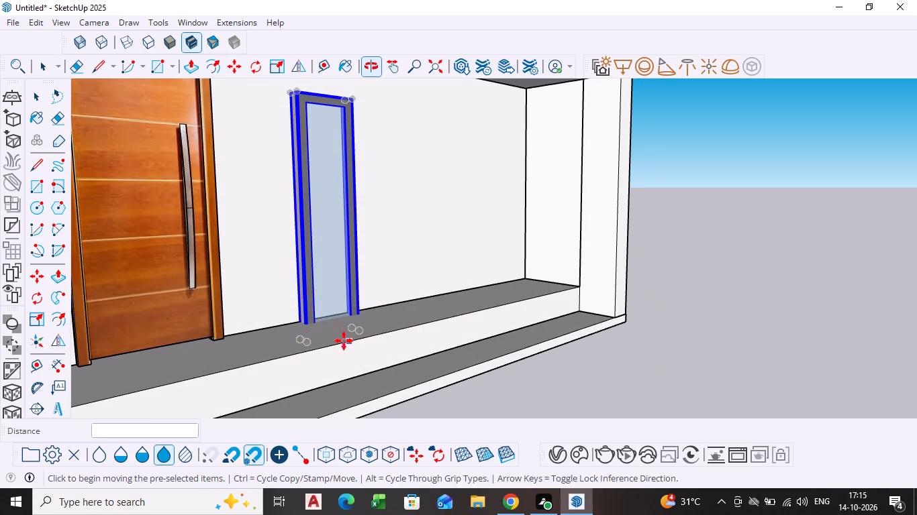
middle_click_drag(295, 301, 310, 341, "shift")
scroll(295, 301, "down", 1, "shift")
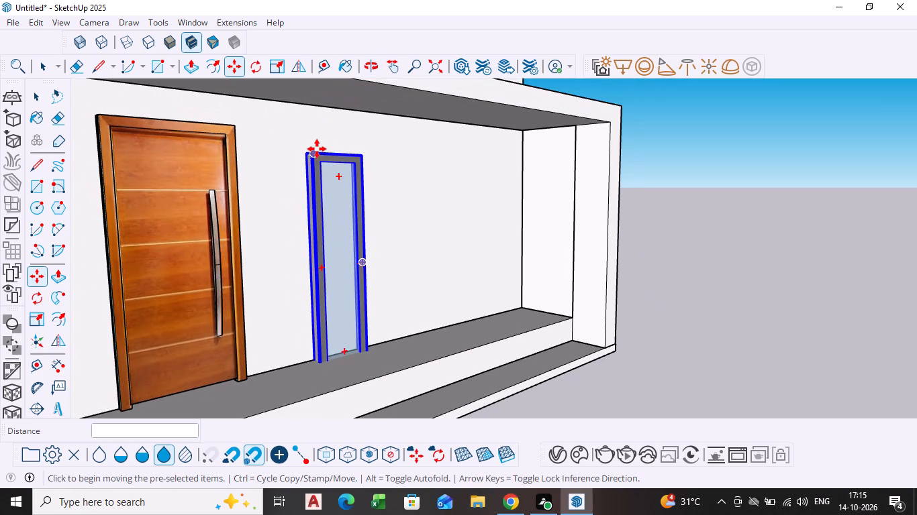
left_click(304, 152)
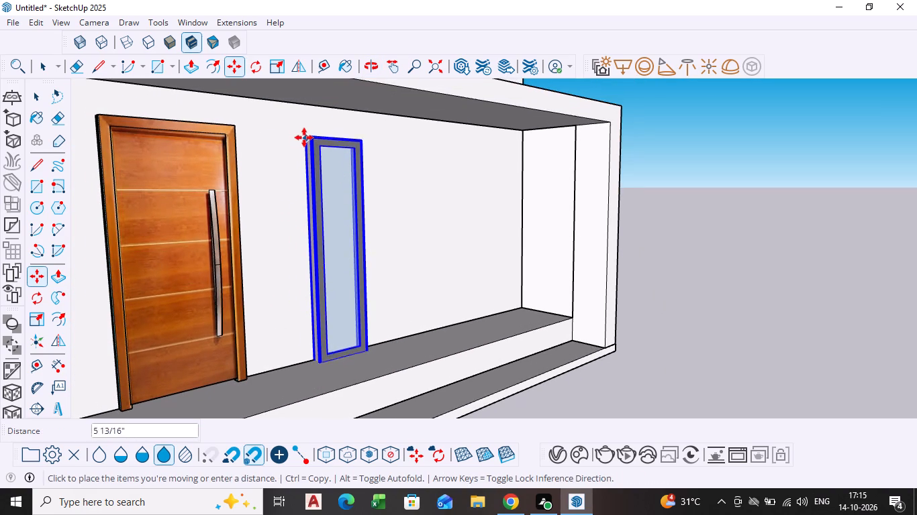
left_click(302, 131)
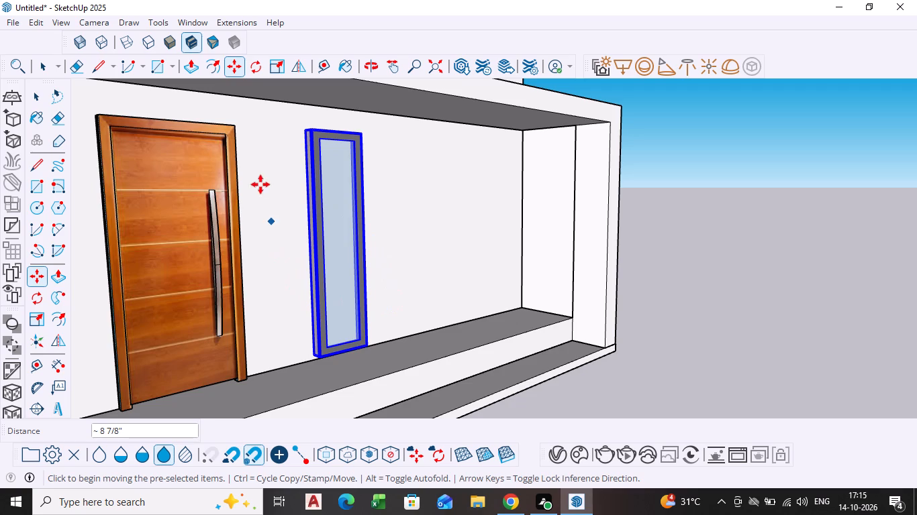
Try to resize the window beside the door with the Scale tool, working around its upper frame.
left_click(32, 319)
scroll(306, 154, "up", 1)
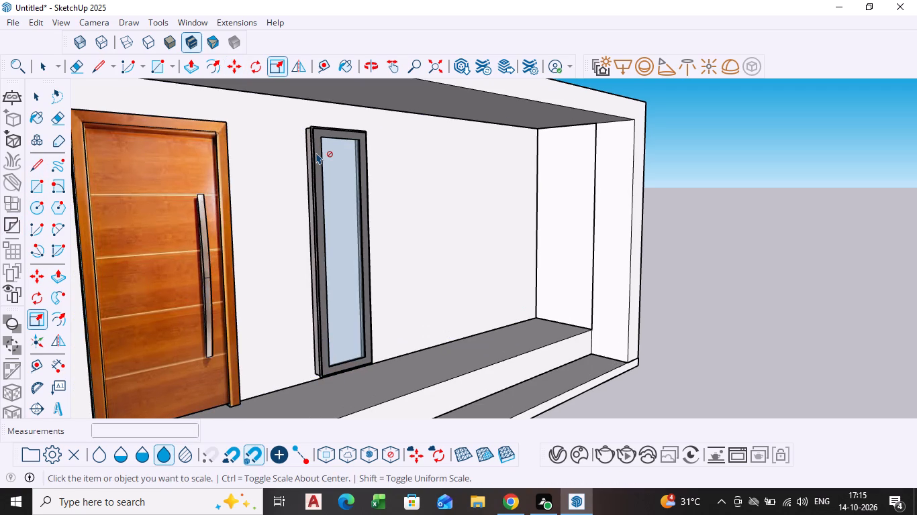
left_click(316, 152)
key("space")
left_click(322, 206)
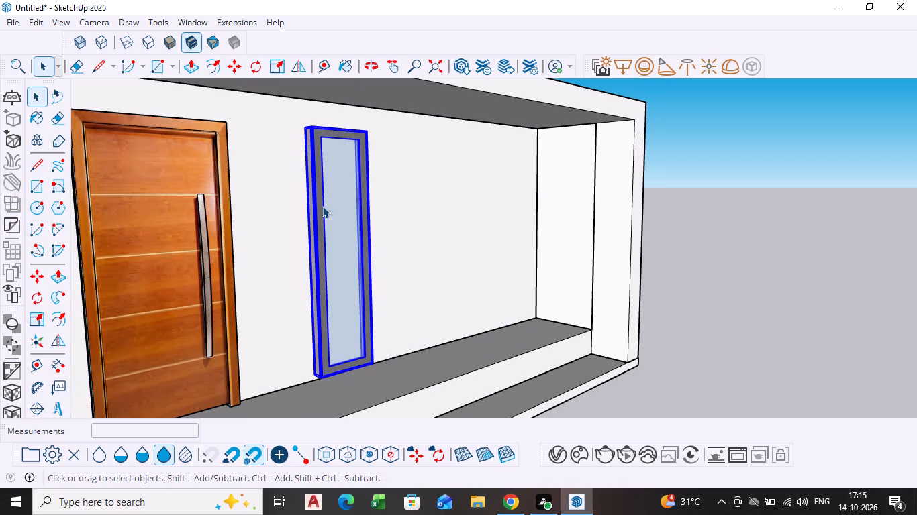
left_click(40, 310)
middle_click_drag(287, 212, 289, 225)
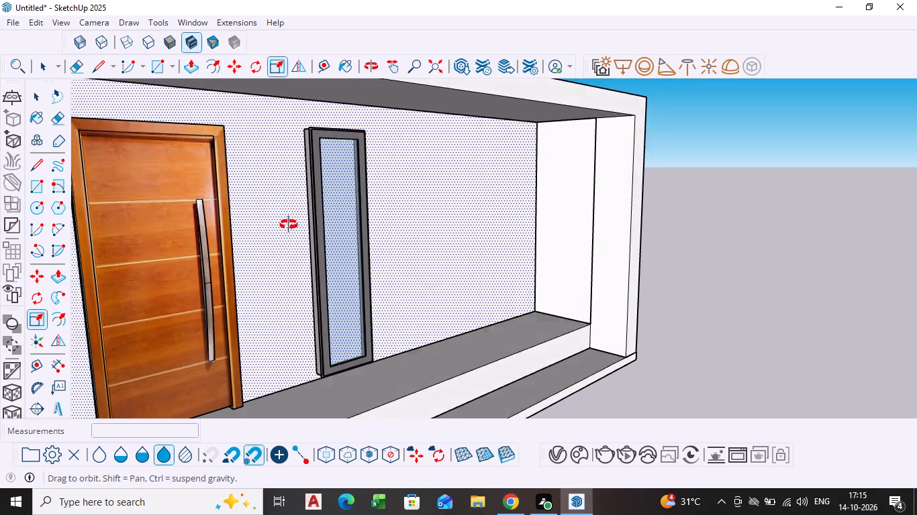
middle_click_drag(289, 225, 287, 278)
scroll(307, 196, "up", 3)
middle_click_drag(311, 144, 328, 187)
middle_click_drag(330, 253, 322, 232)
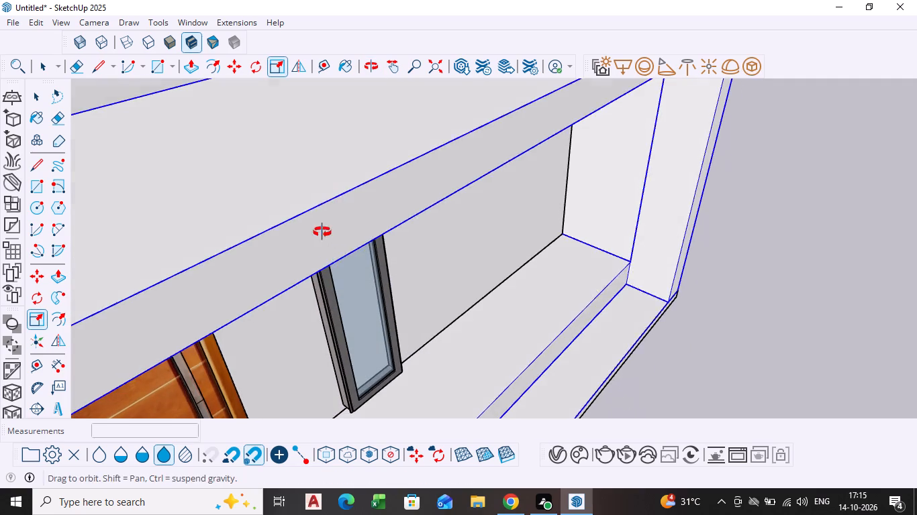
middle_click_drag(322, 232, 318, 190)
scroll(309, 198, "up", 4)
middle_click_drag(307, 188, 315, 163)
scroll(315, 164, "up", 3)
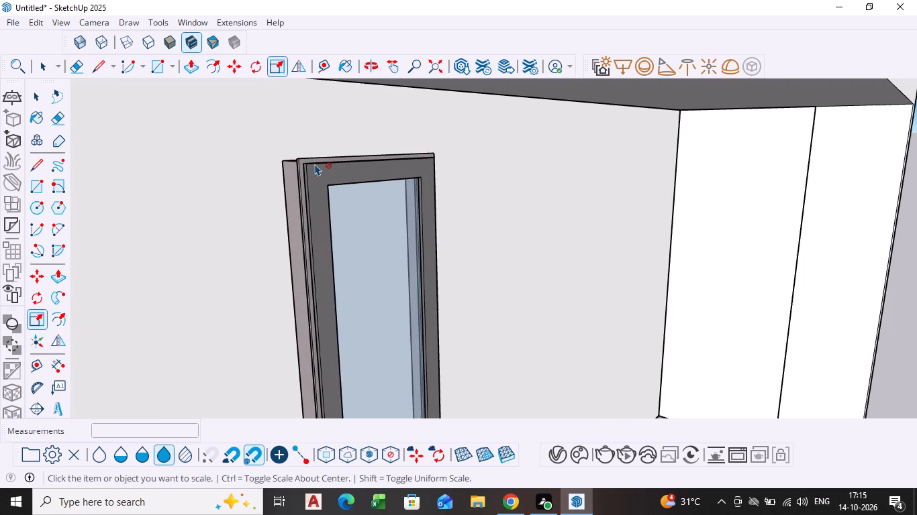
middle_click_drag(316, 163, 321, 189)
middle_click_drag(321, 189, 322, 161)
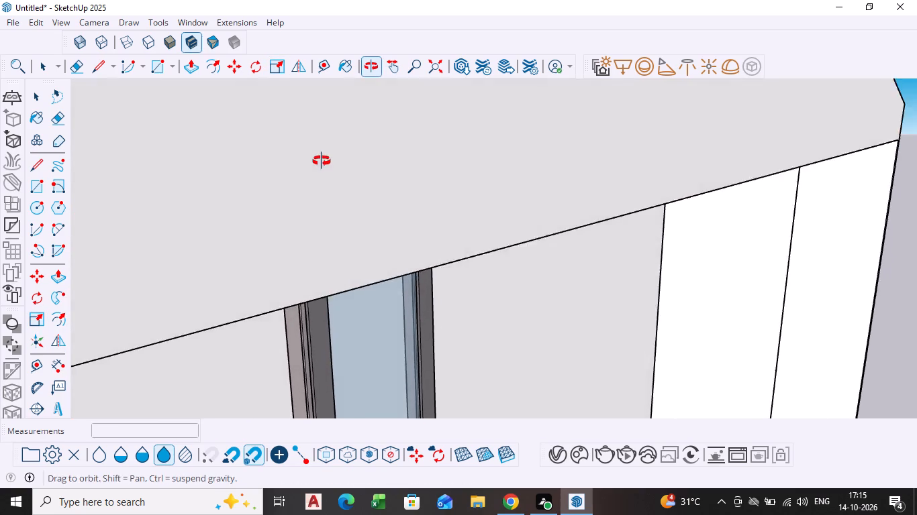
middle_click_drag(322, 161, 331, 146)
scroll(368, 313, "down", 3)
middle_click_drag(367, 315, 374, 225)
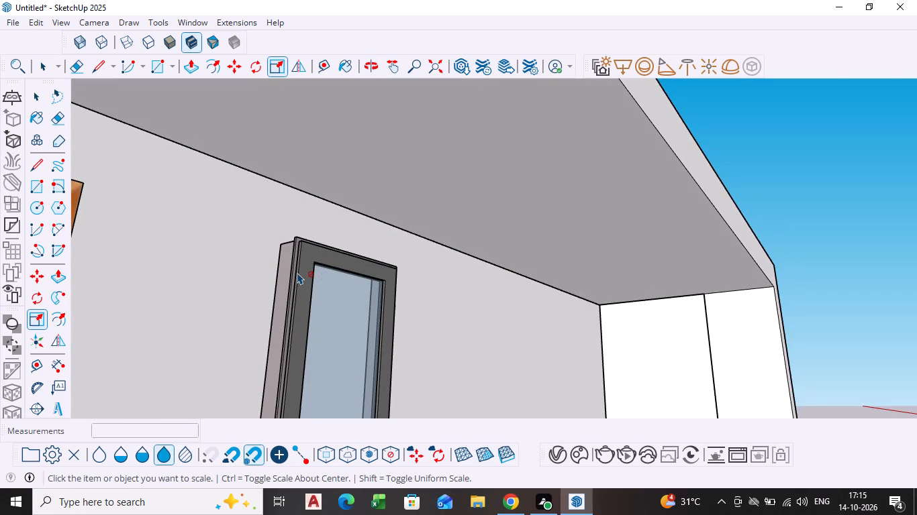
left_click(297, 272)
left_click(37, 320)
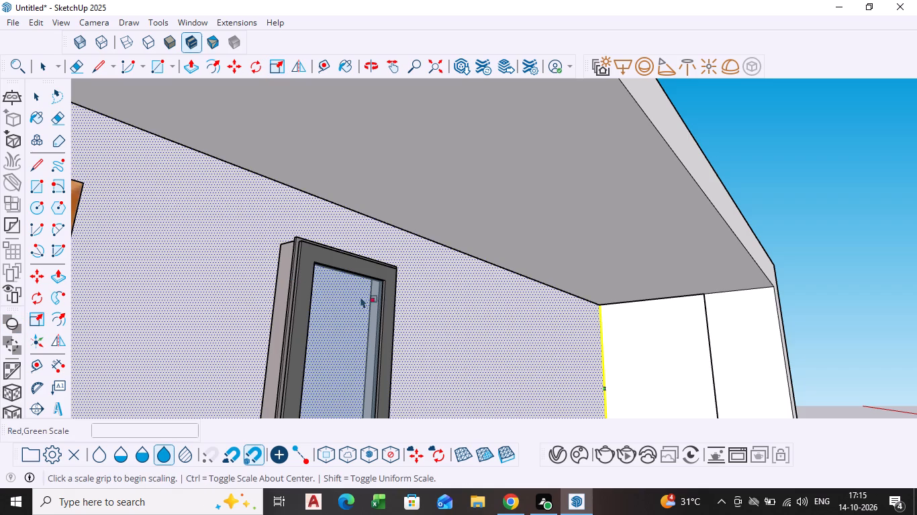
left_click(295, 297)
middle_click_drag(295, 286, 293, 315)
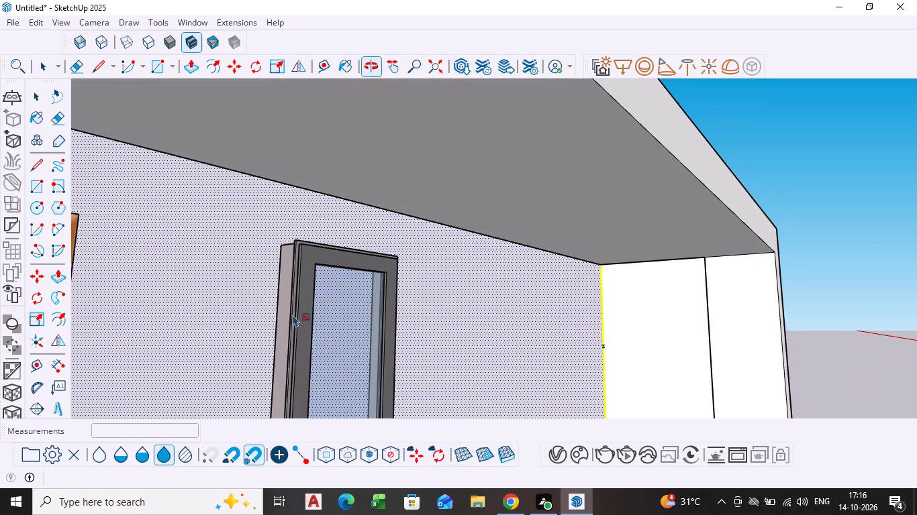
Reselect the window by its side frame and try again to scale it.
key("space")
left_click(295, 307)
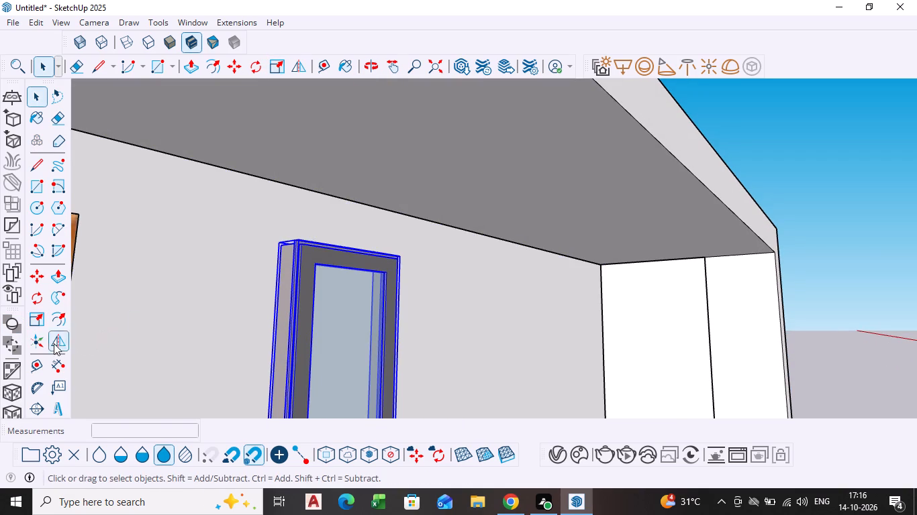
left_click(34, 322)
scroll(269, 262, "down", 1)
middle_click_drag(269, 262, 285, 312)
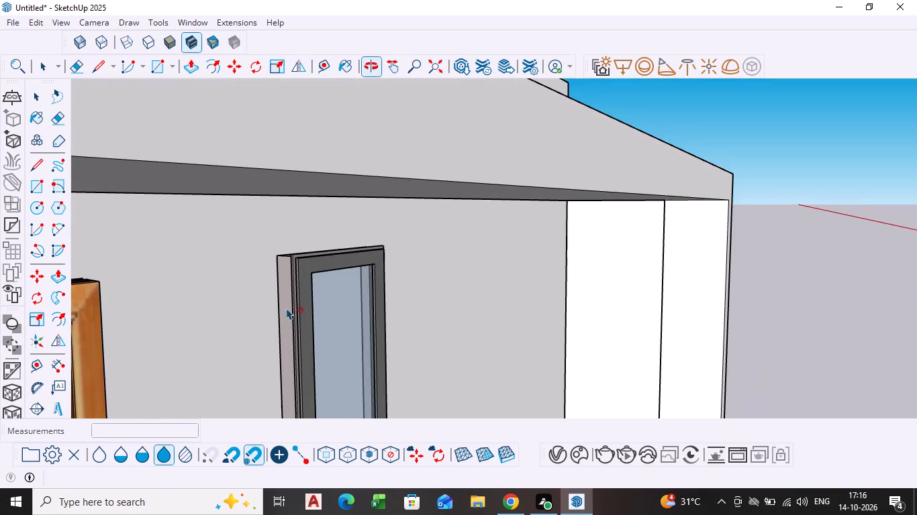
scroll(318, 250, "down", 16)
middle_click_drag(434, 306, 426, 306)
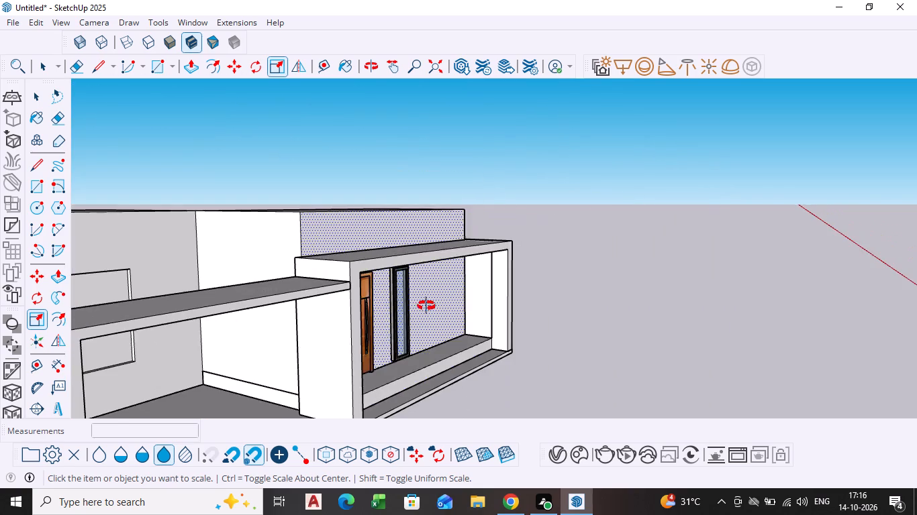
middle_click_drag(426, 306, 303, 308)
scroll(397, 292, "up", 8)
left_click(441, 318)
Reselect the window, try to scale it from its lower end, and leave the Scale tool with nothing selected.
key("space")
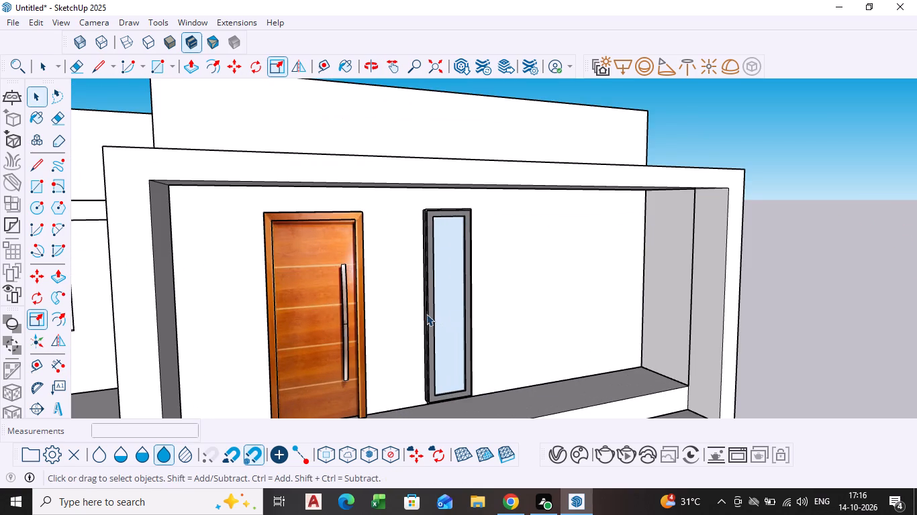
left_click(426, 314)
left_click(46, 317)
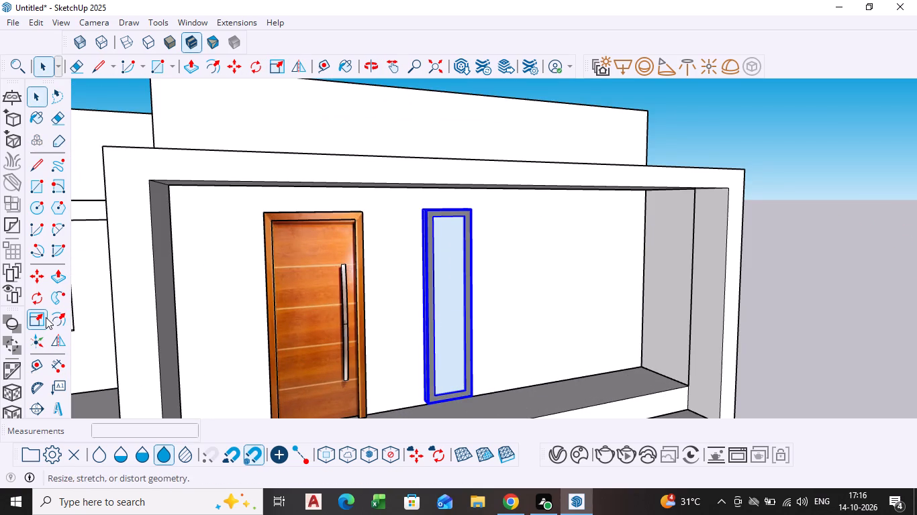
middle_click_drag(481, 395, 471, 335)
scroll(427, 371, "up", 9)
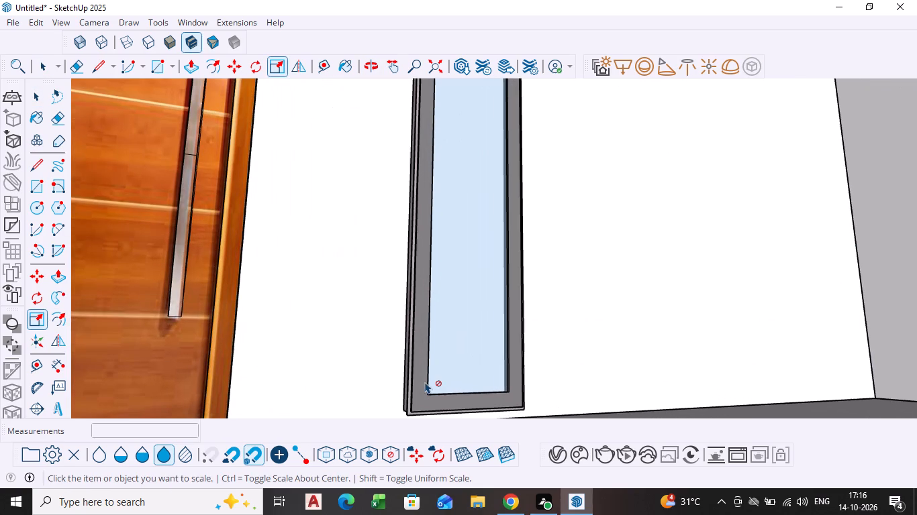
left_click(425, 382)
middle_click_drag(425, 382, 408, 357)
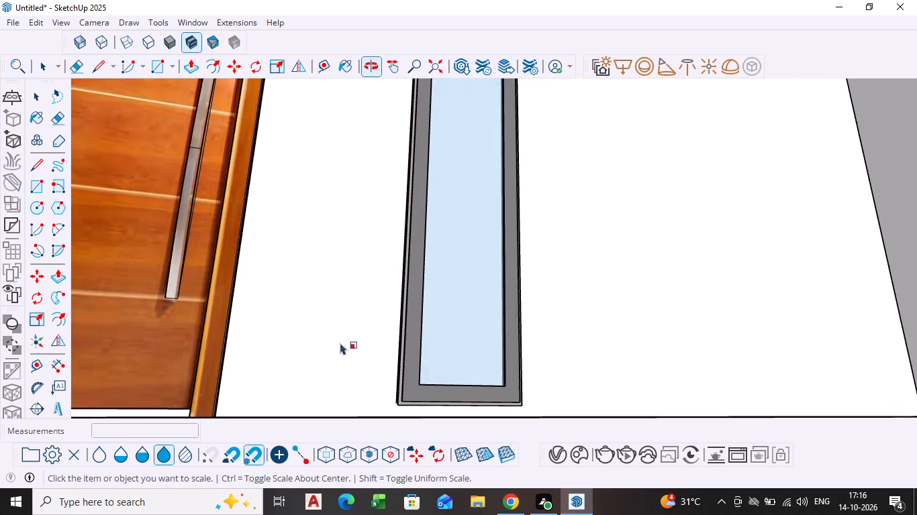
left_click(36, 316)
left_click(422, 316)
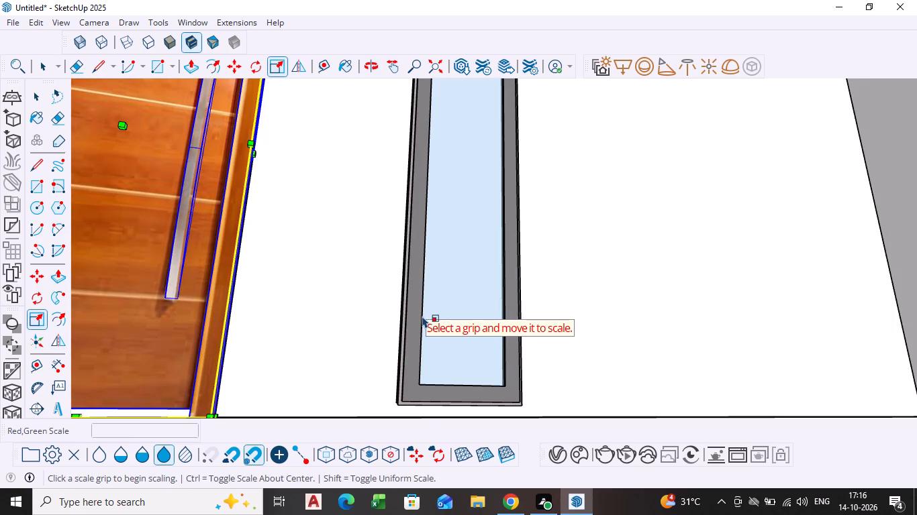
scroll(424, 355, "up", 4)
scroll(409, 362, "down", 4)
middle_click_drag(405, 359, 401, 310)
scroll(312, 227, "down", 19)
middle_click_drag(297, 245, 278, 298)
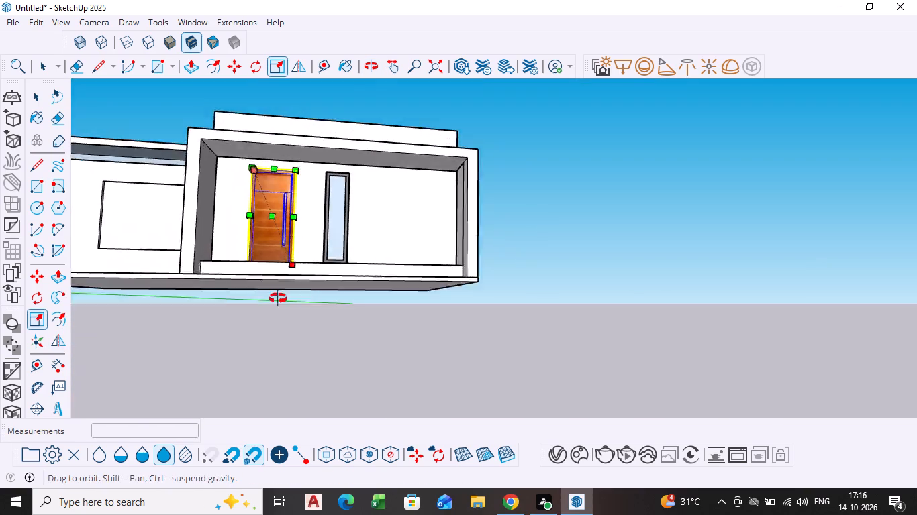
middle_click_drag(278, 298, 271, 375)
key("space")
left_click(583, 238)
Move the window along the front wall, farther from the door towards the far side of the framed front.
scroll(287, 235, "up", 3)
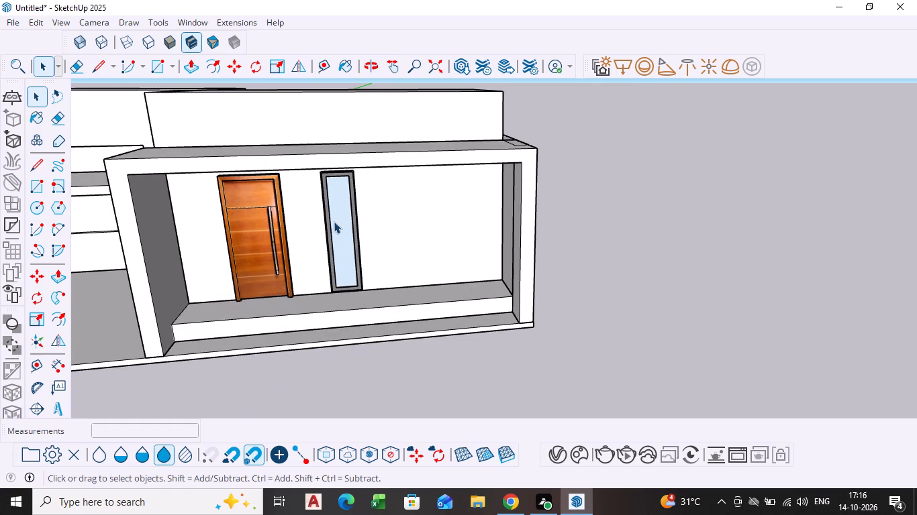
left_click(334, 221)
key("m")
left_click(394, 201)
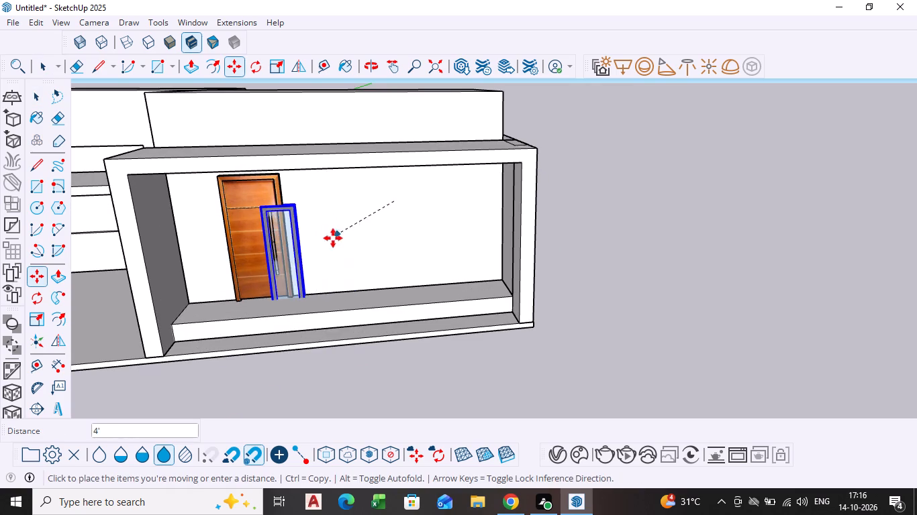
left_click(452, 199)
key("space")
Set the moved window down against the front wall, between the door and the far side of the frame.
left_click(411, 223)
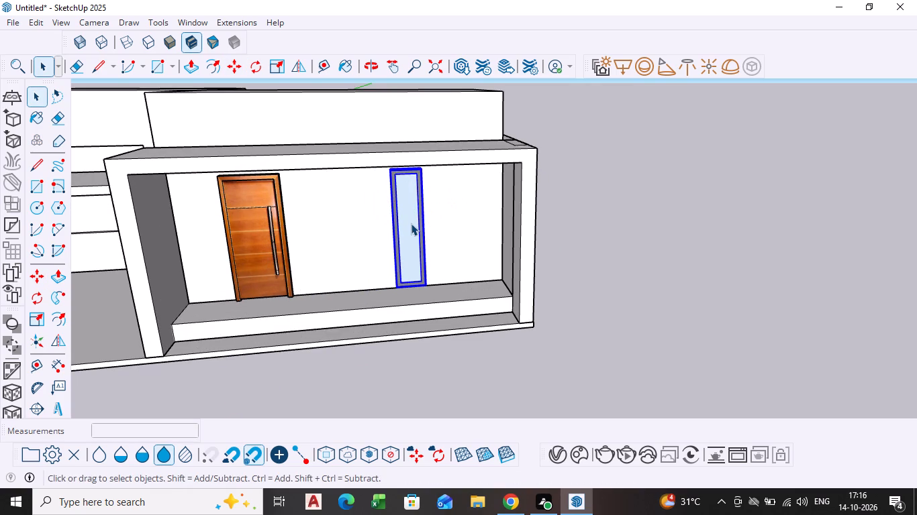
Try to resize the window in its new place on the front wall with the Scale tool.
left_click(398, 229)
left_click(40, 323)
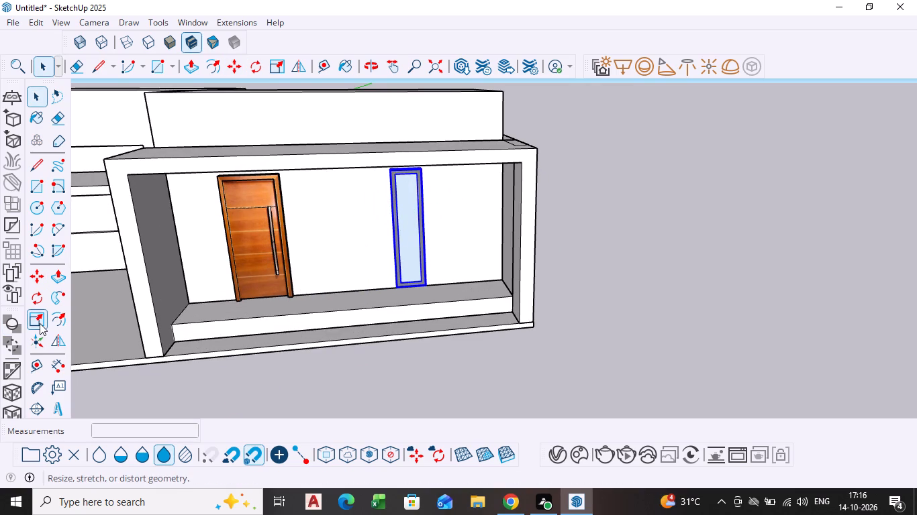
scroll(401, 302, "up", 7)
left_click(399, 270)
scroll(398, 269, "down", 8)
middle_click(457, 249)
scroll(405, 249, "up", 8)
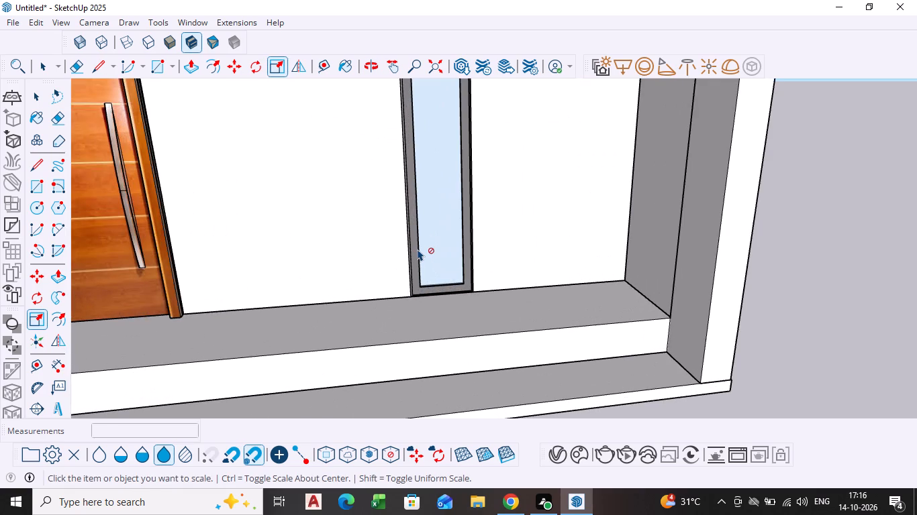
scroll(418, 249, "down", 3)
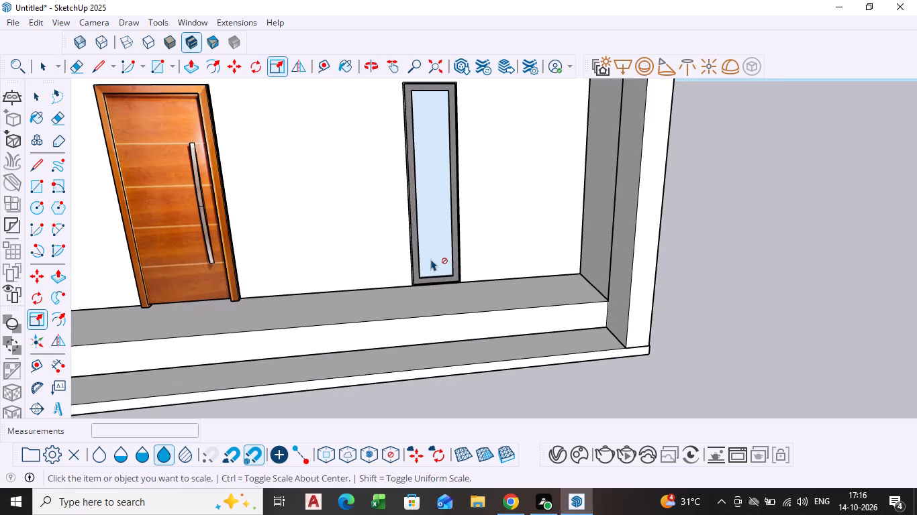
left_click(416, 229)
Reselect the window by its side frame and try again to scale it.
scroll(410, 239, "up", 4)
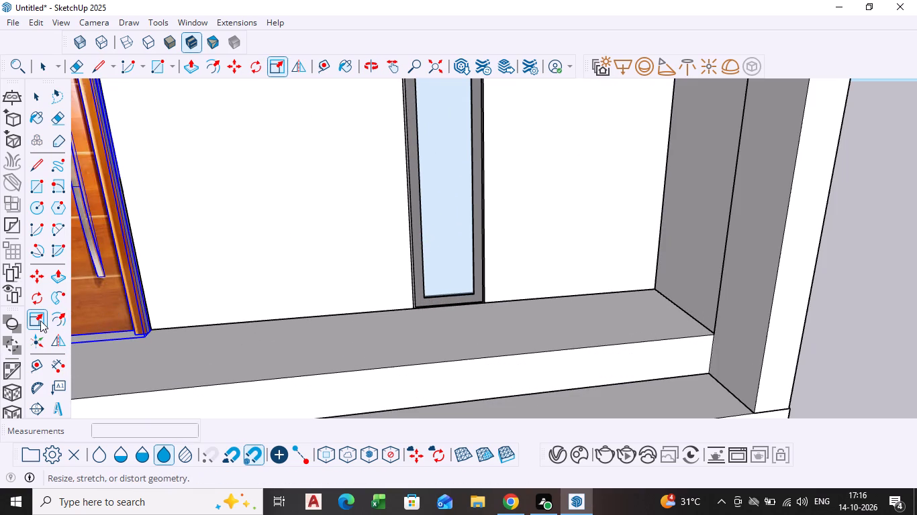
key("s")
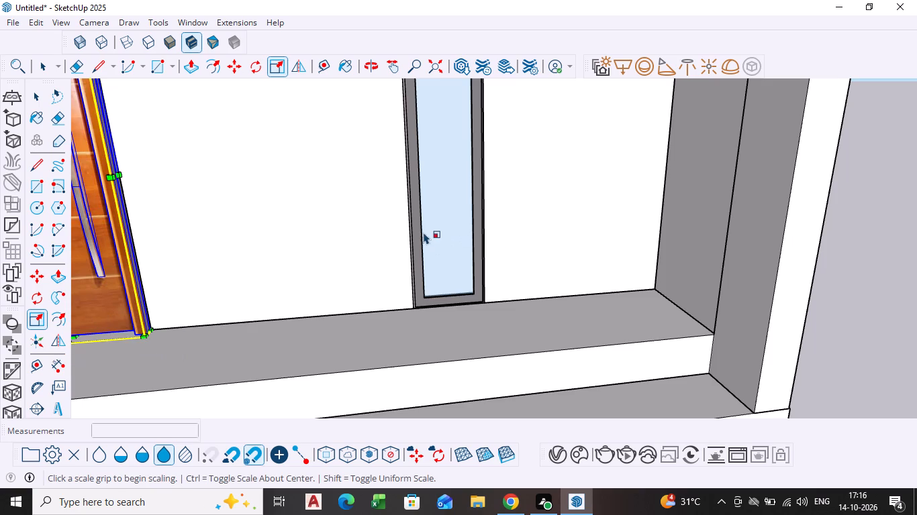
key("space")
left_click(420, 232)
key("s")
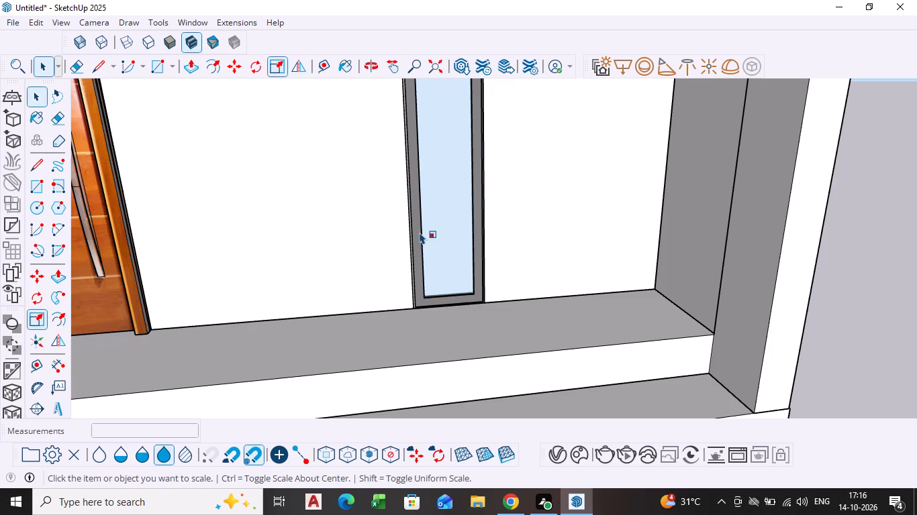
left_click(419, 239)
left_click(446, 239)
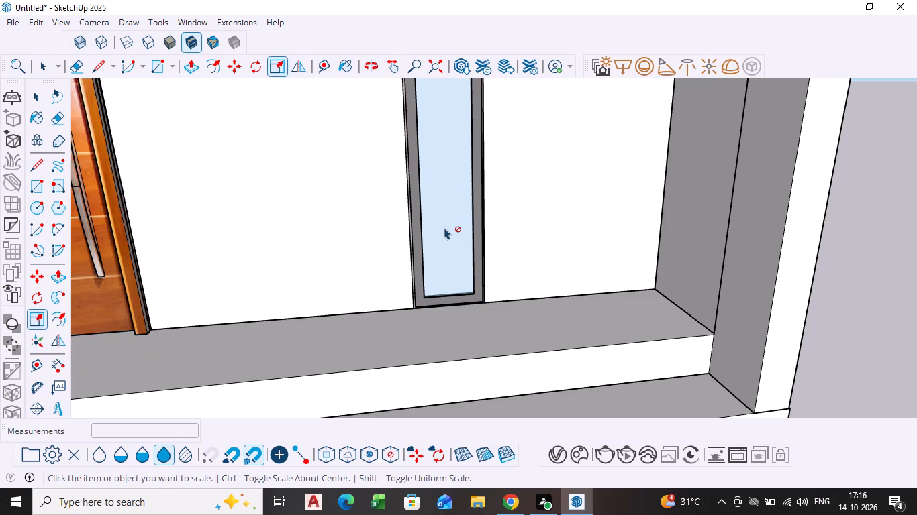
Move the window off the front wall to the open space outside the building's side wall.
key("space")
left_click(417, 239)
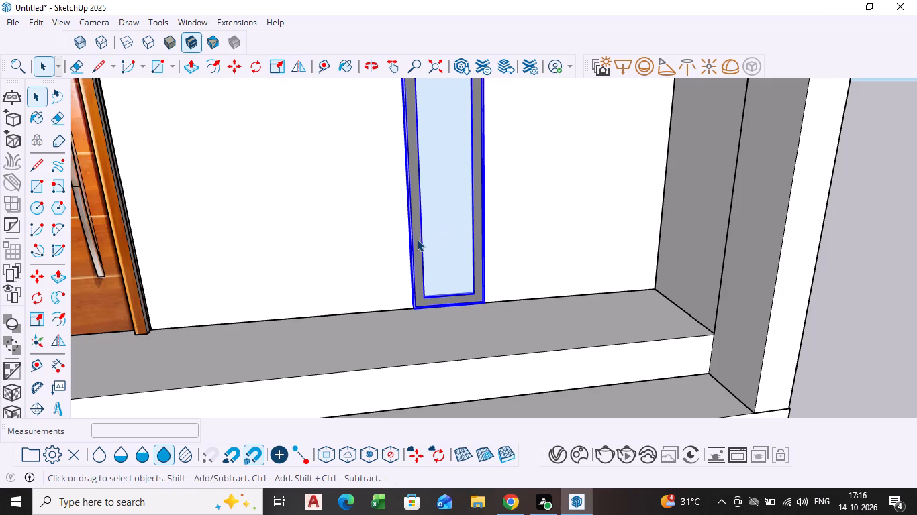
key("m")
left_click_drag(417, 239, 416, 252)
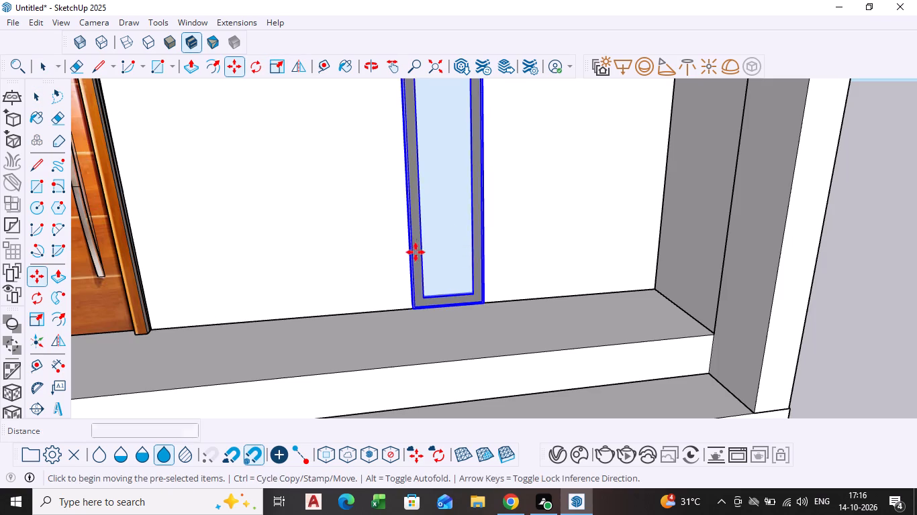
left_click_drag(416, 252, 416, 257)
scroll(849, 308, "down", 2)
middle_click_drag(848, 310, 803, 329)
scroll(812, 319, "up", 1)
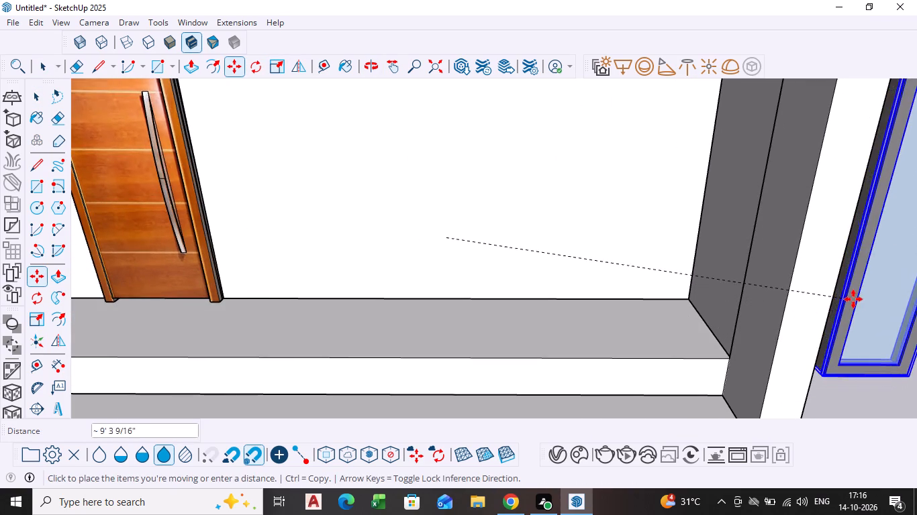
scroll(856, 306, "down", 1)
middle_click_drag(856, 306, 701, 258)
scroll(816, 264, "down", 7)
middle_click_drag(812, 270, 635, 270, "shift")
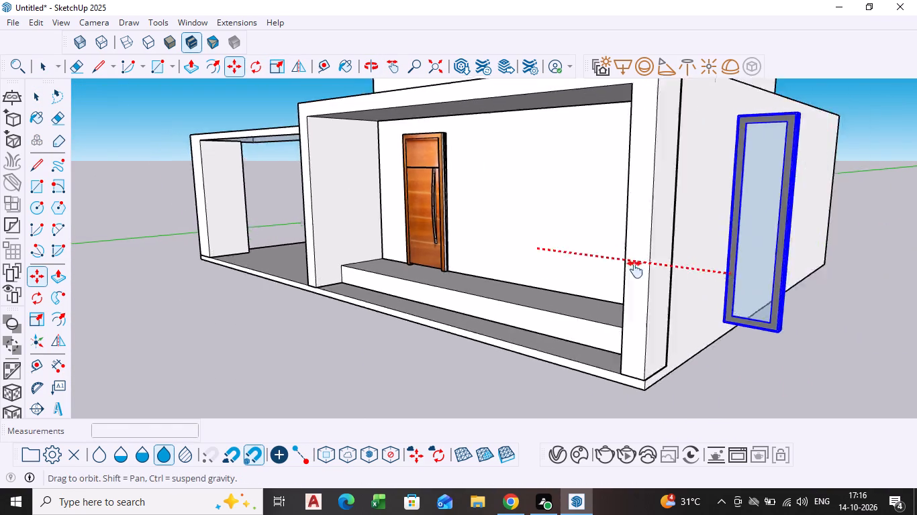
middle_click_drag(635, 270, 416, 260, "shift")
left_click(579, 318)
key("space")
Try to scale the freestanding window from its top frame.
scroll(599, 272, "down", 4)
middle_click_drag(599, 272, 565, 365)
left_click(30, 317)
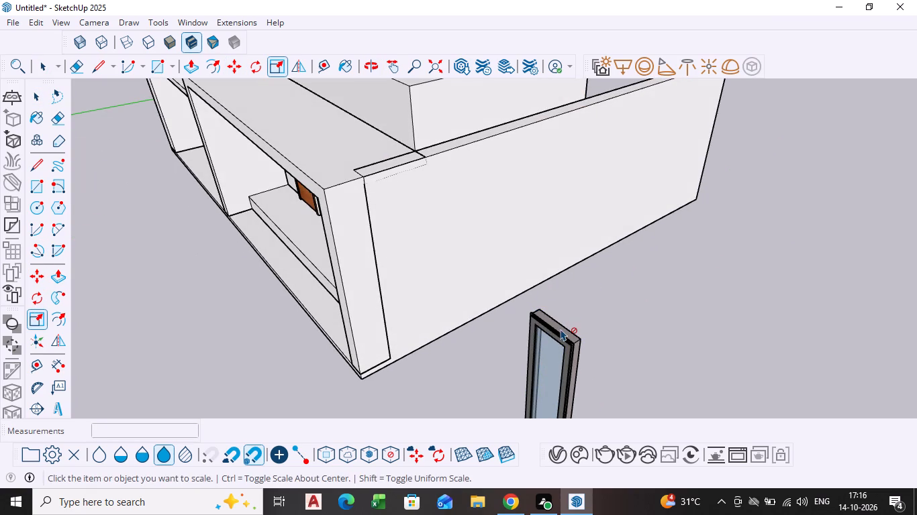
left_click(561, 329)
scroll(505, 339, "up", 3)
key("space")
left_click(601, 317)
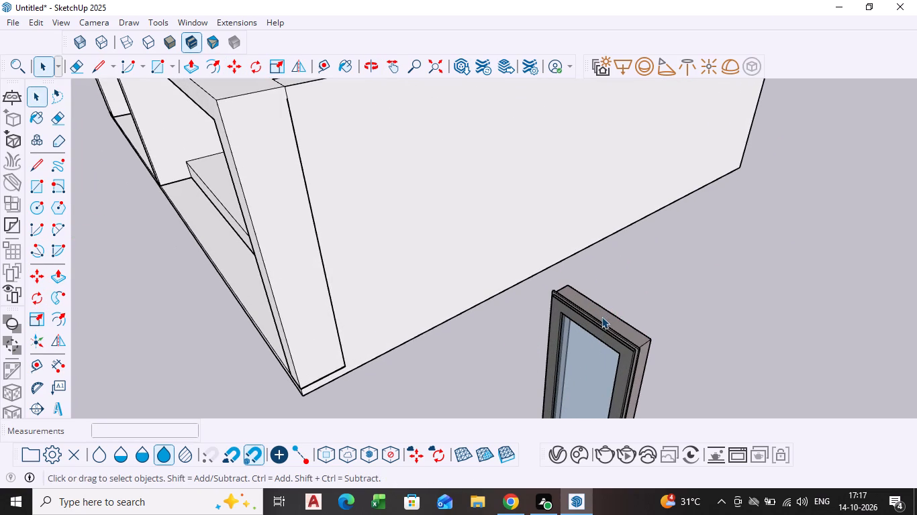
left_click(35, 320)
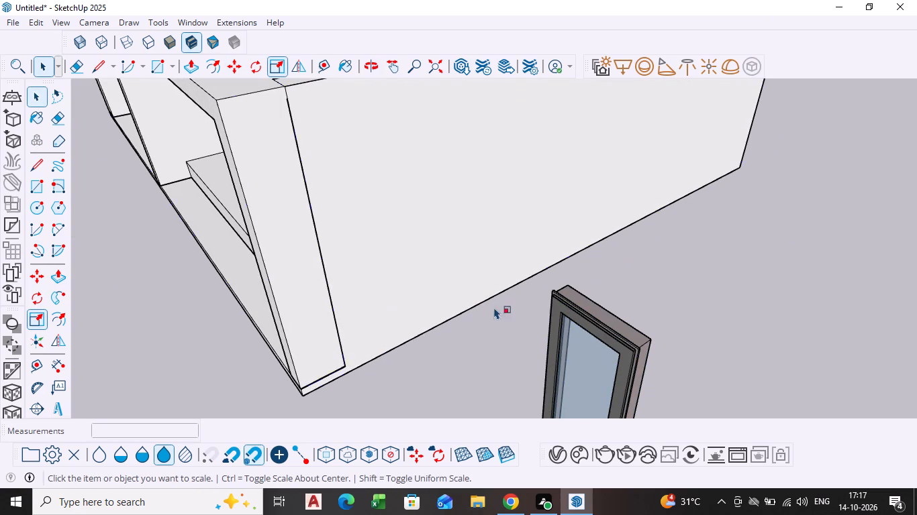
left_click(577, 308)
Delete the window standing outside the building.
scroll(587, 318, "down", 3)
middle_click_drag(587, 318, 691, 228)
key("space")
left_click(655, 285)
key("Delete")
Return to the framed front and open 3D Warehouse to find a replacement window.
scroll(207, 389, "down", 5)
middle_click_drag(204, 369, 332, 324)
left_click(203, 22)
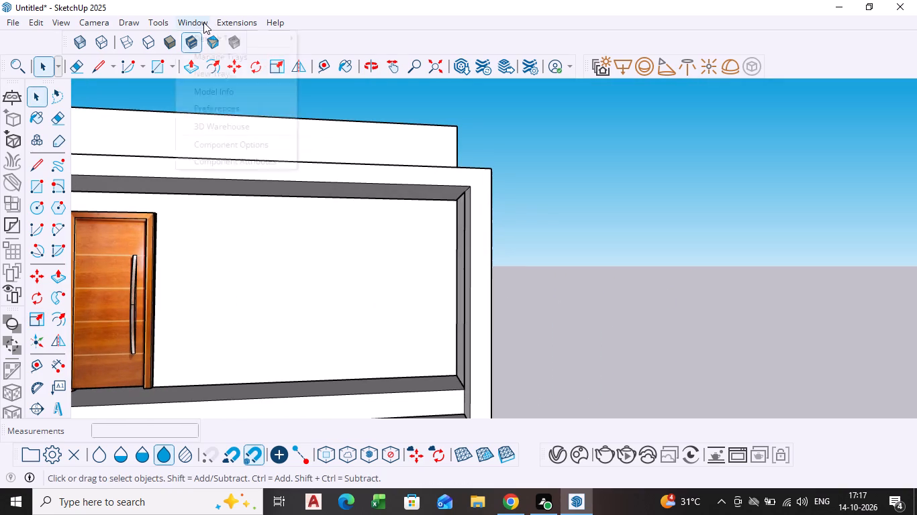
left_click(223, 134)
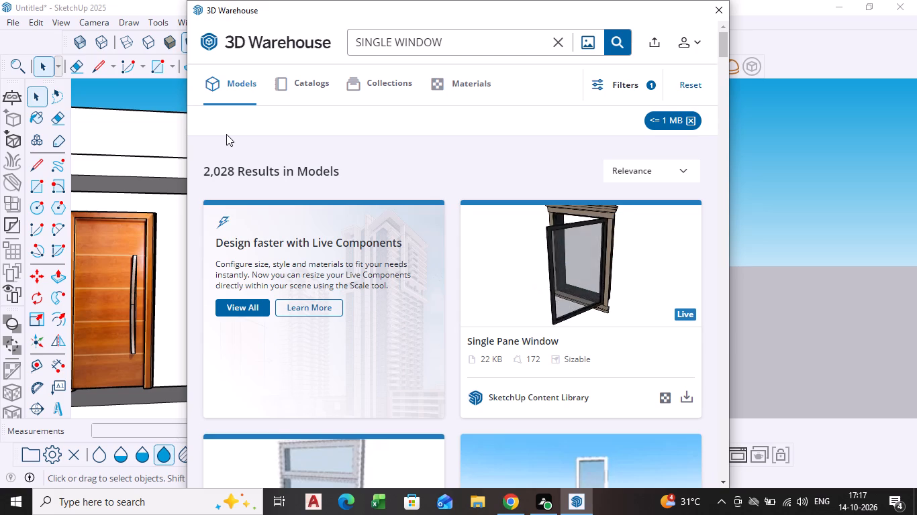
Browse the SINGLE WINDOW models for a suitable tall, narrow replacement window.
scroll(322, 220, "down", 5)
scroll(461, 285, "down", 2)
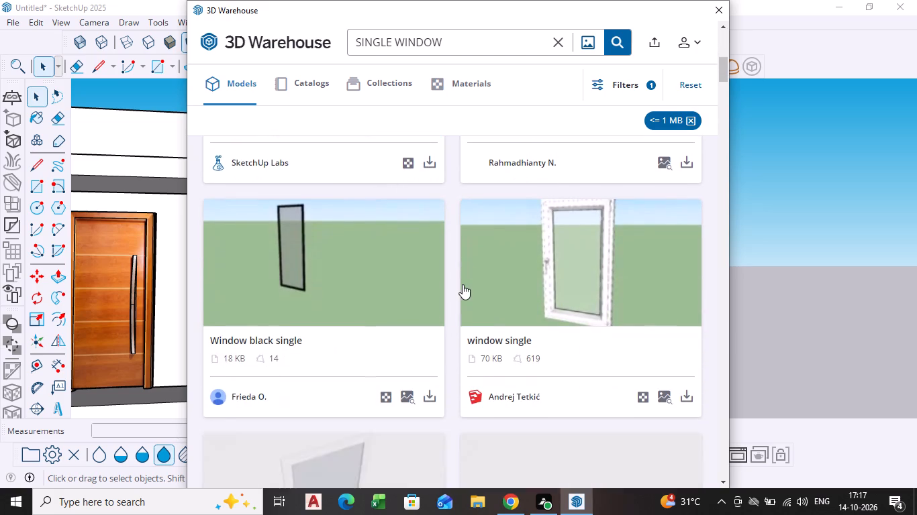
scroll(309, 280, "down", 2)
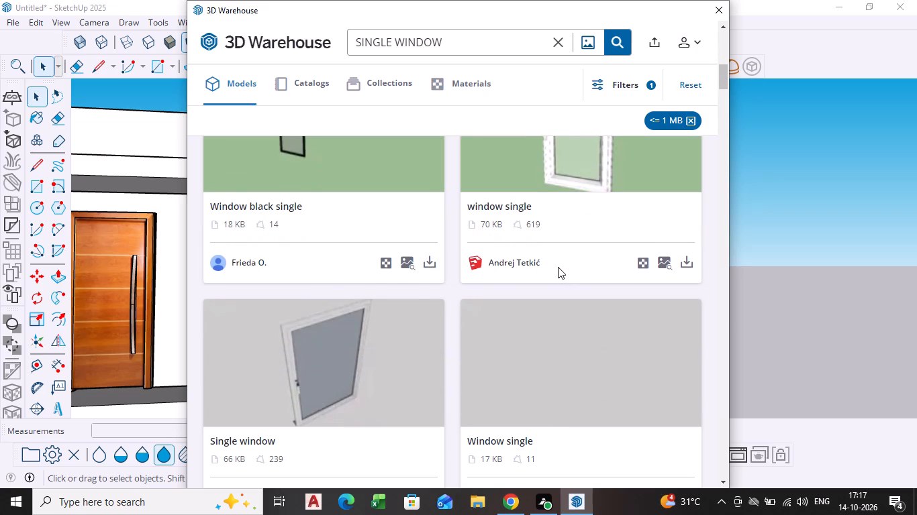
scroll(558, 267, "up", 3)
scroll(556, 267, "down", 10)
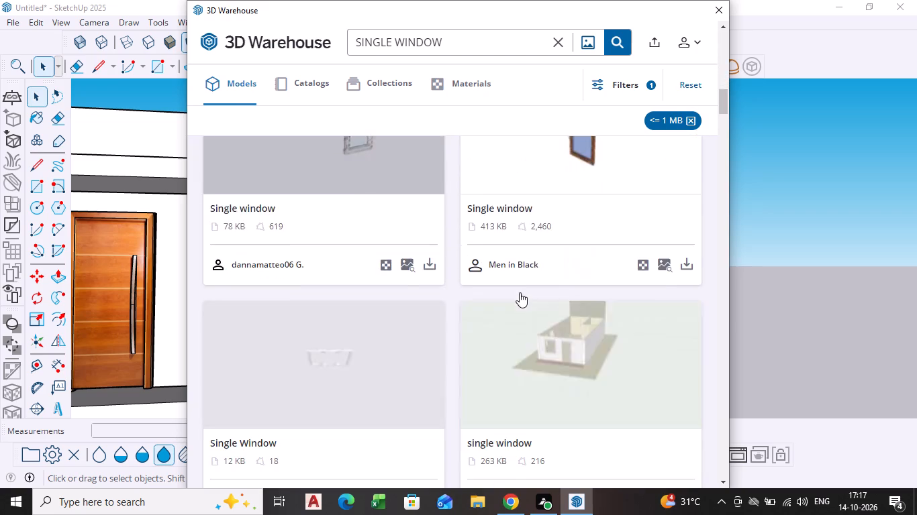
scroll(557, 296, "down", 3)
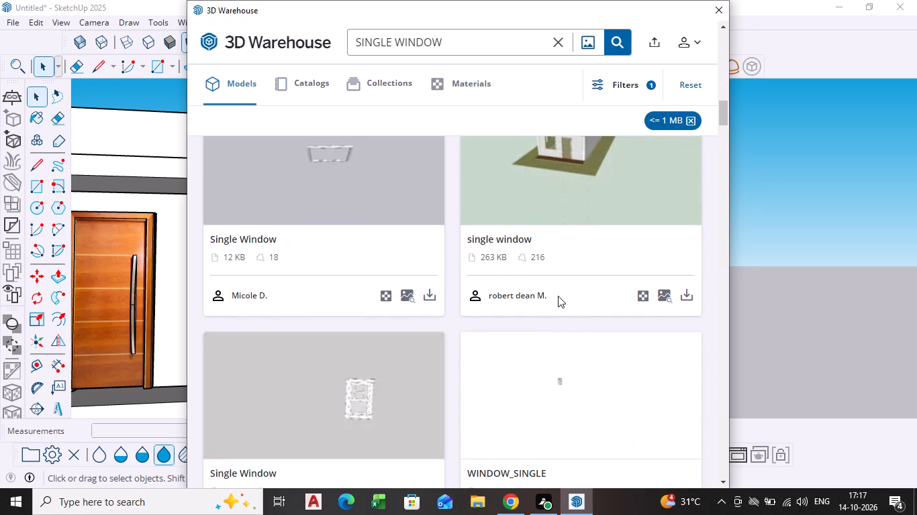
scroll(593, 343, "down", 4)
scroll(499, 345, "down", 3)
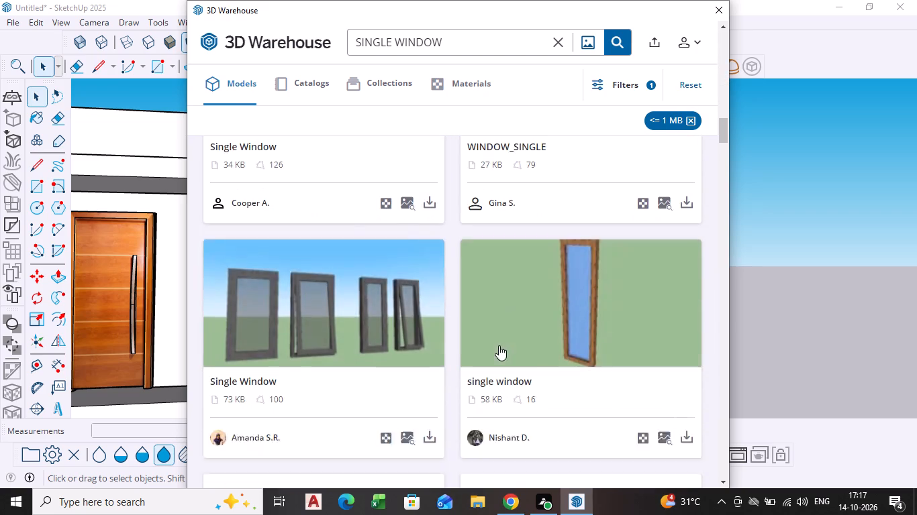
scroll(663, 274, "up", 1)
scroll(567, 263, "down", 2)
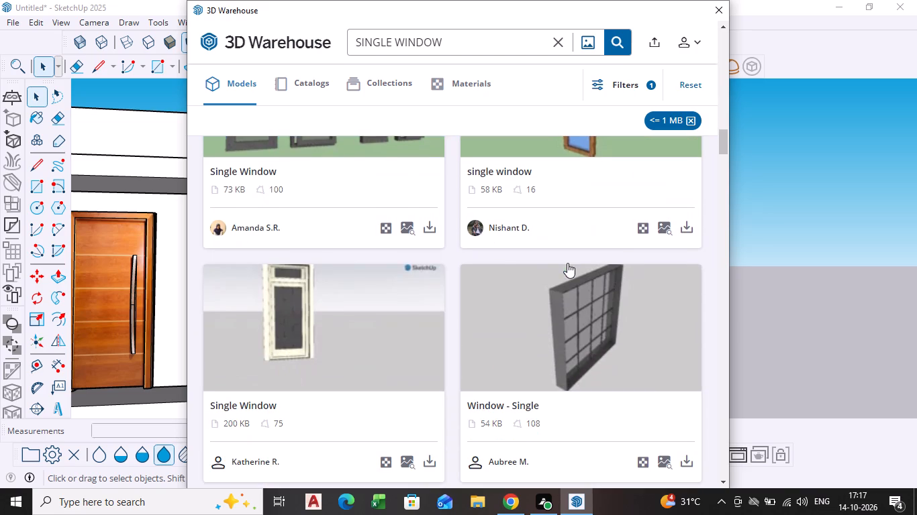
scroll(391, 268, "up", 2)
scroll(391, 263, "down", 4)
scroll(485, 268, "down", 3)
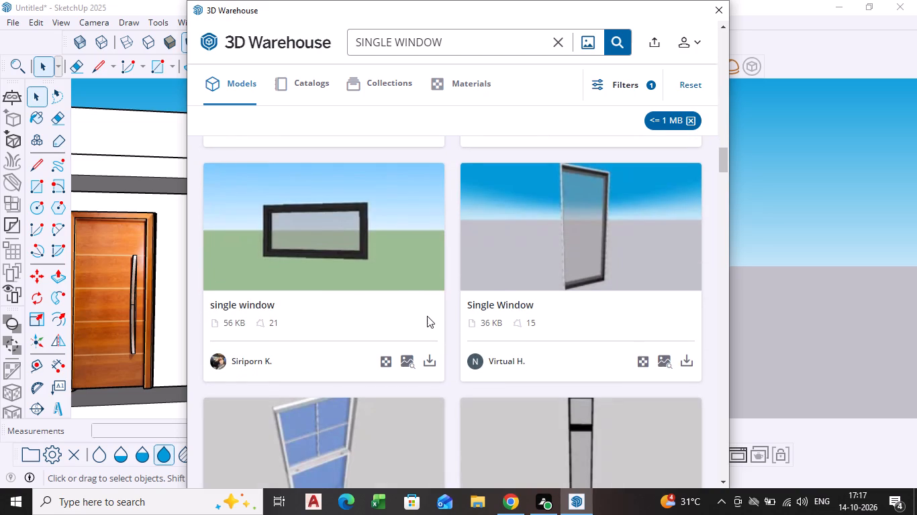
scroll(428, 310, "down", 4)
scroll(565, 283, "down", 6)
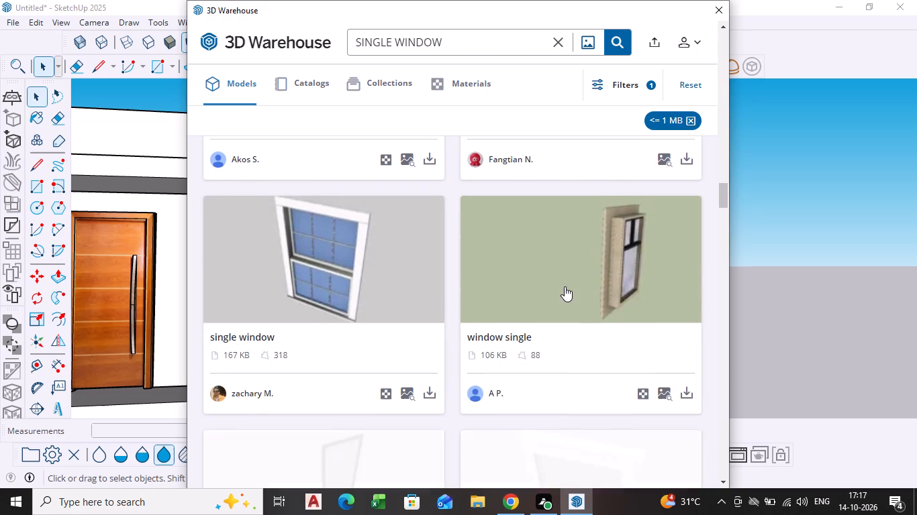
scroll(562, 288, "down", 3)
scroll(479, 297, "down", 2)
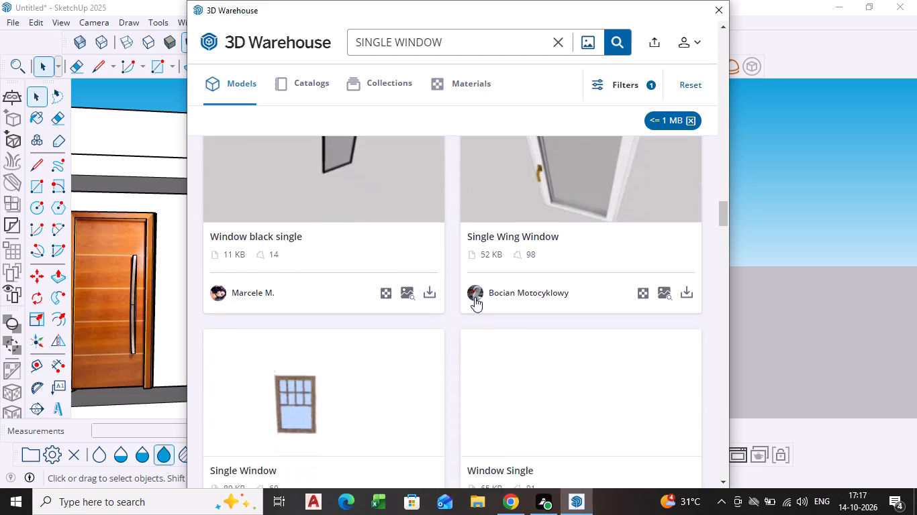
scroll(472, 297, "down", 8)
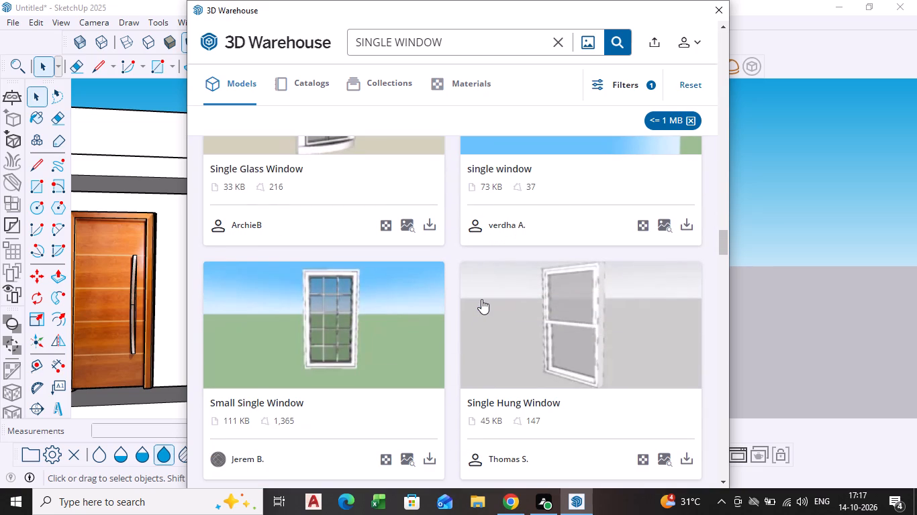
scroll(481, 299, "down", 7)
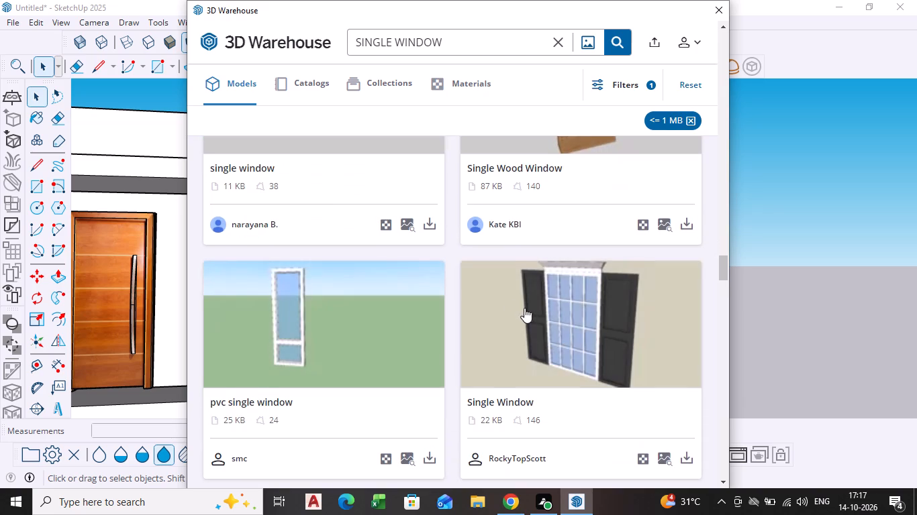
scroll(524, 308, "down", 2)
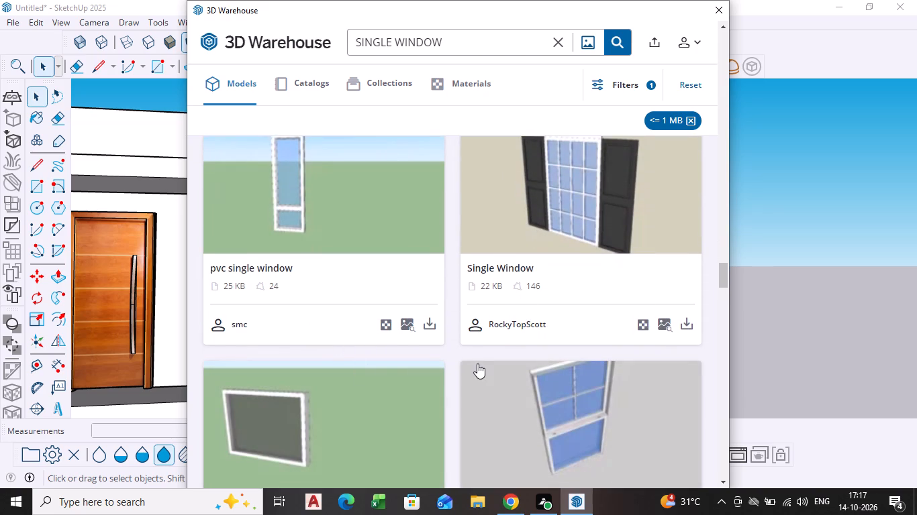
scroll(475, 363, "down", 10)
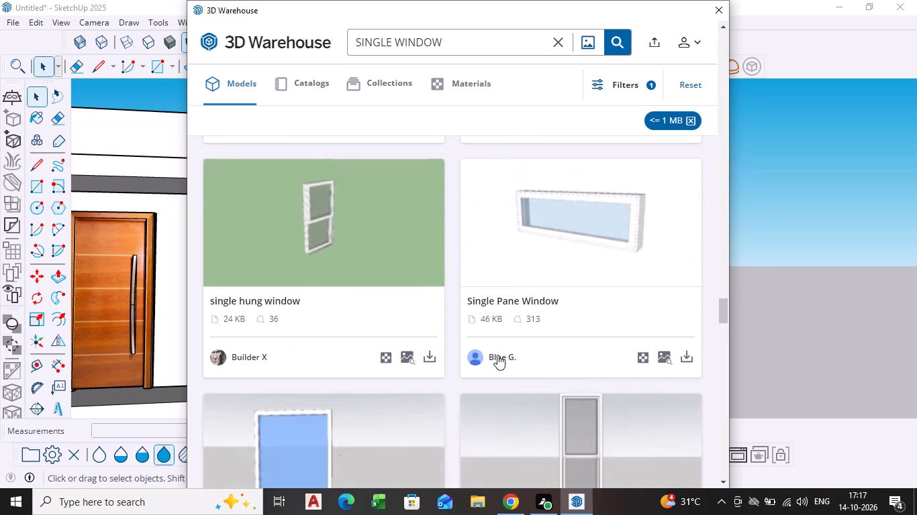
scroll(497, 355, "down", 2)
scroll(387, 352, "down", 6)
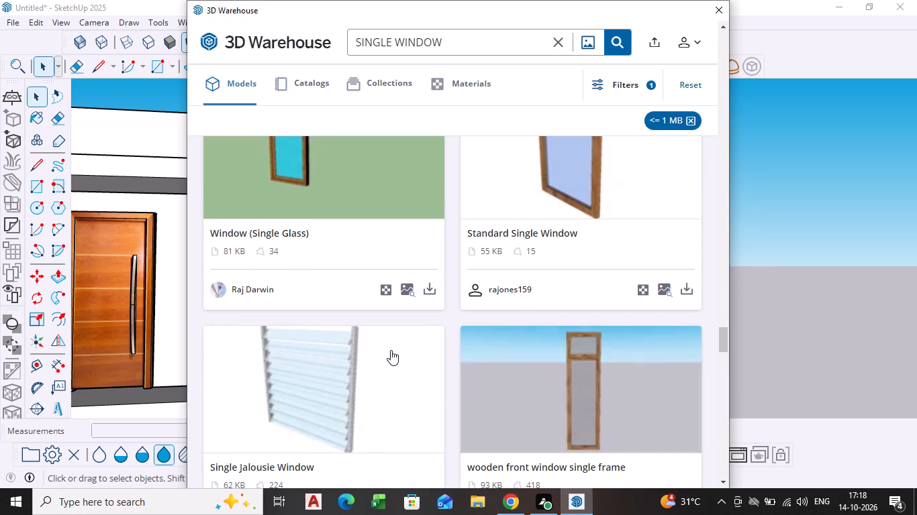
scroll(404, 337, "down", 3)
scroll(565, 377, "down", 3)
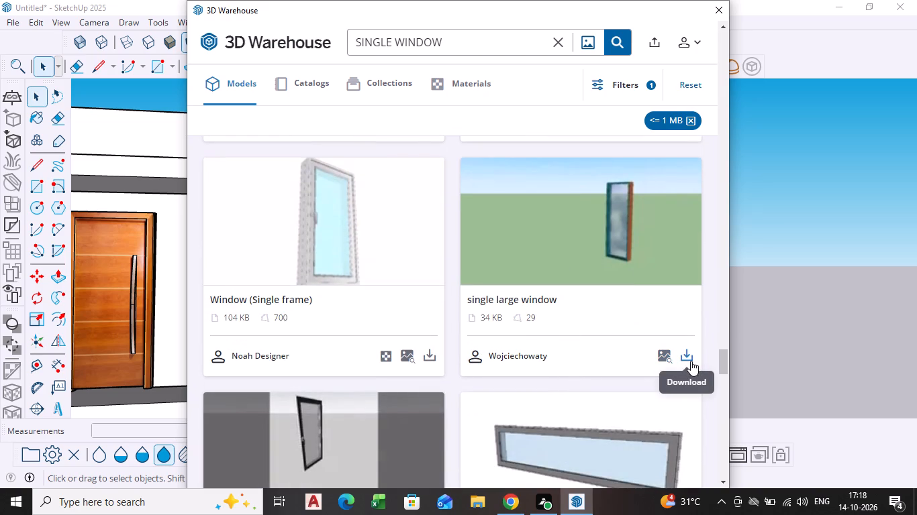
Download the "single large window" model and load it directly into the SketchUp model.
left_click(691, 361)
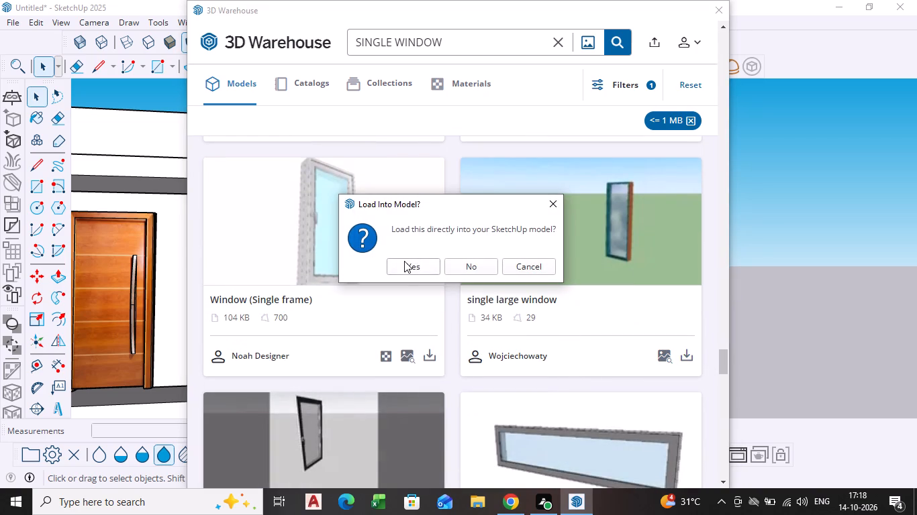
left_click(404, 261)
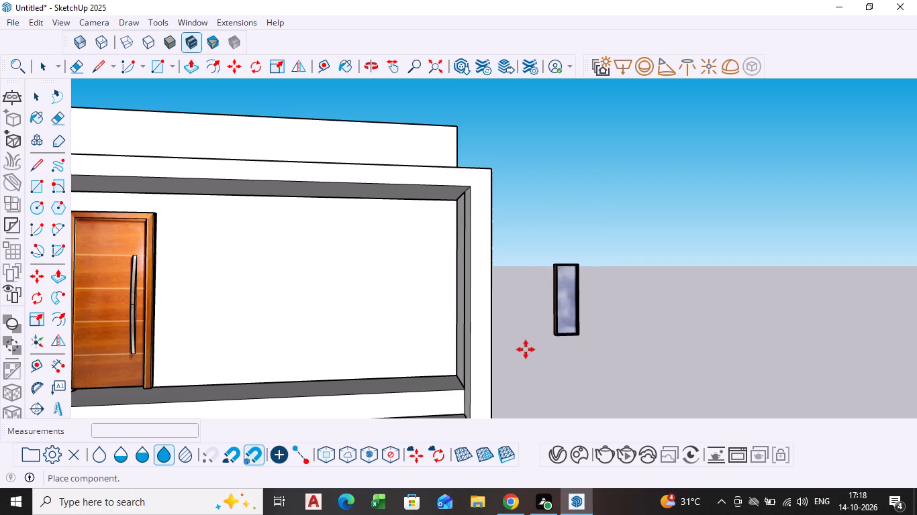
Place the downloaded window and move it against the recessed front wall beside the door, with its base at floor level.
left_click(487, 384)
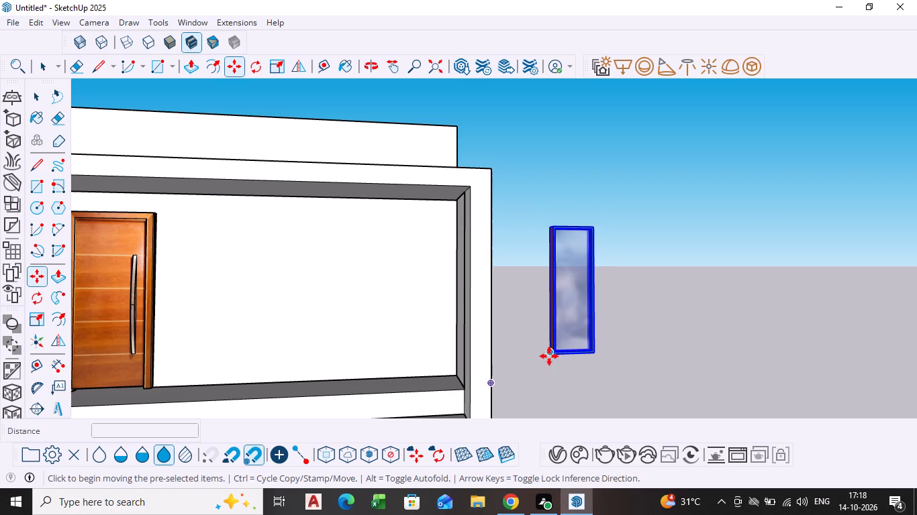
middle_click_drag(551, 354, 586, 351)
scroll(519, 349, "up", 6)
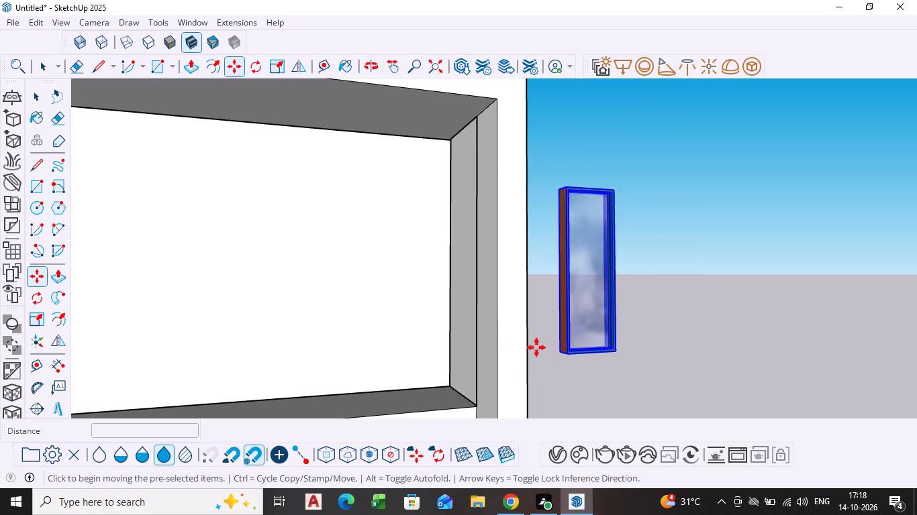
scroll(536, 347, "up", 3)
left_click(576, 356)
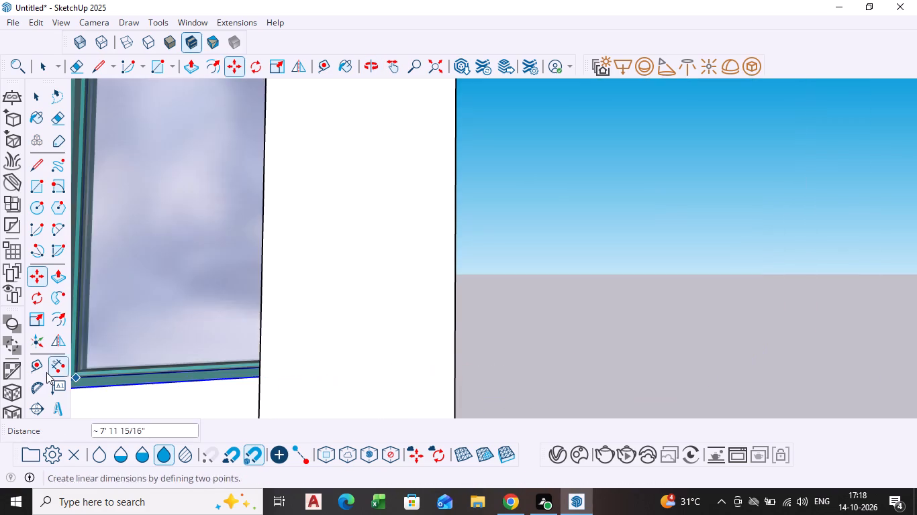
scroll(46, 372, "down", 11)
scroll(195, 322, "down", 17)
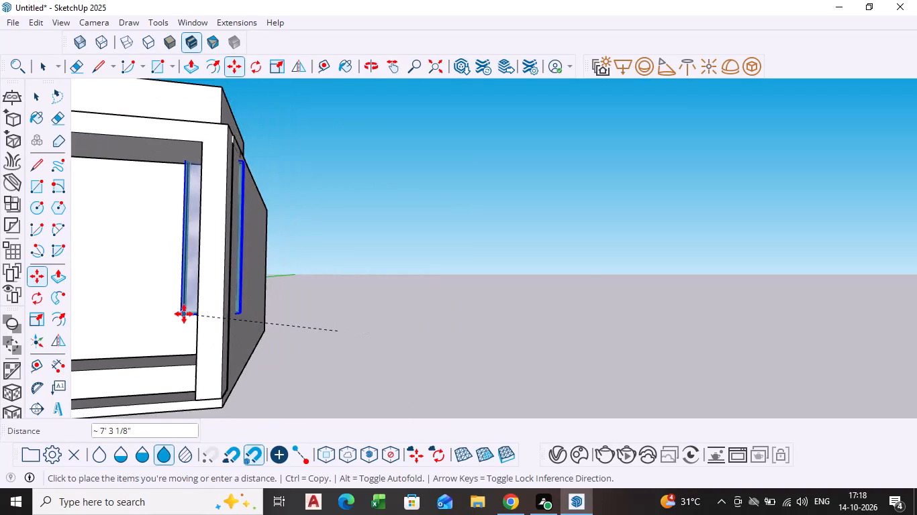
scroll(184, 314, "down", 1)
middle_click_drag(184, 314, 565, 262)
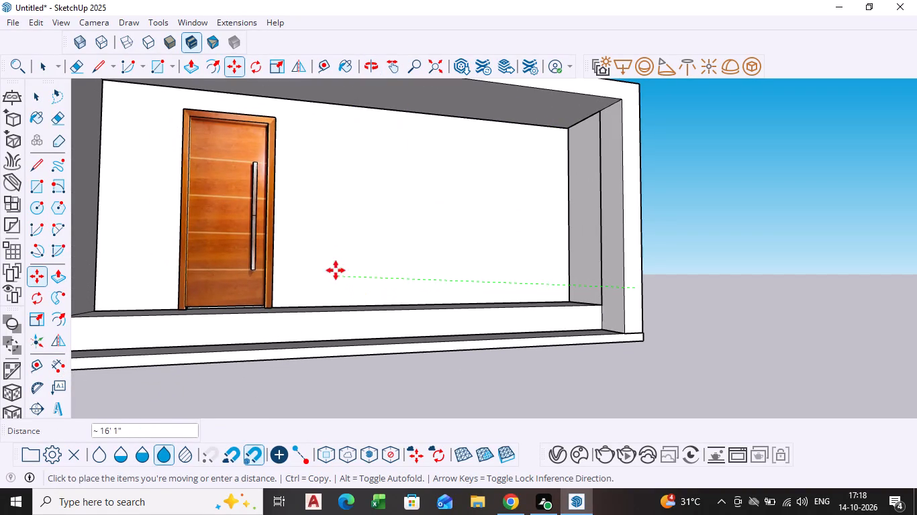
middle_click_drag(330, 280, 341, 347)
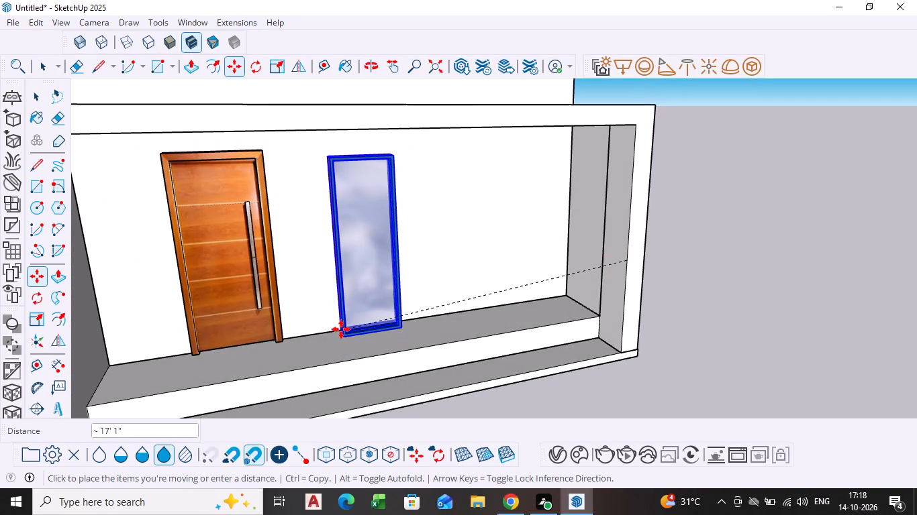
left_click(341, 325)
key("space")
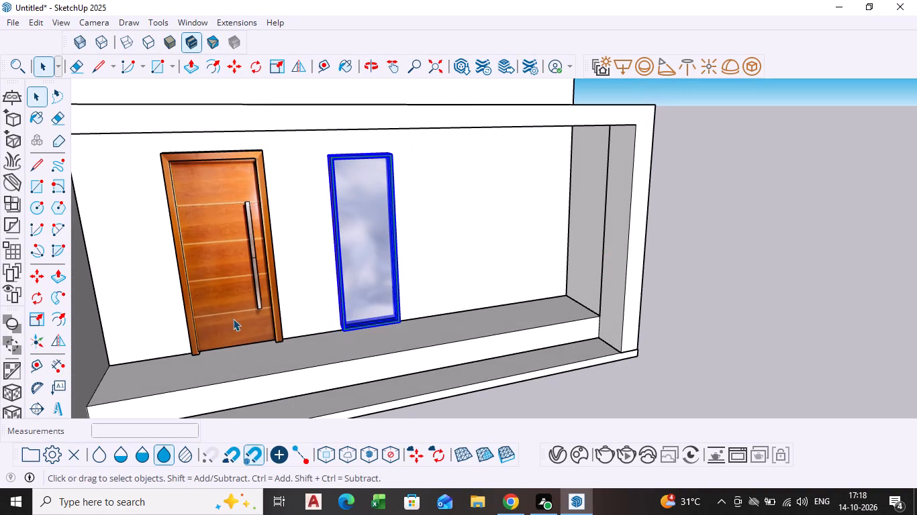
Narrow the window by scaling its width to about 0.67 from the side nearest the door.
left_click(32, 315)
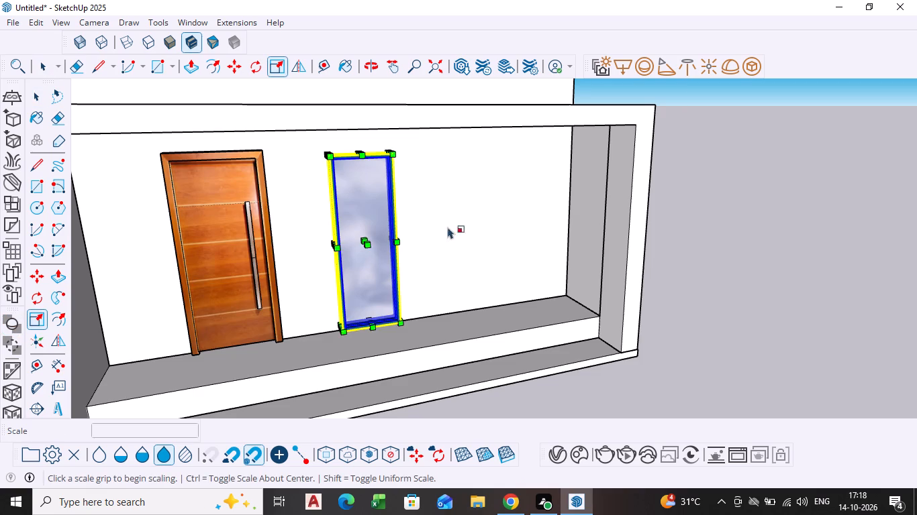
scroll(444, 227, "up", 2)
middle_click_drag(317, 262, 423, 266)
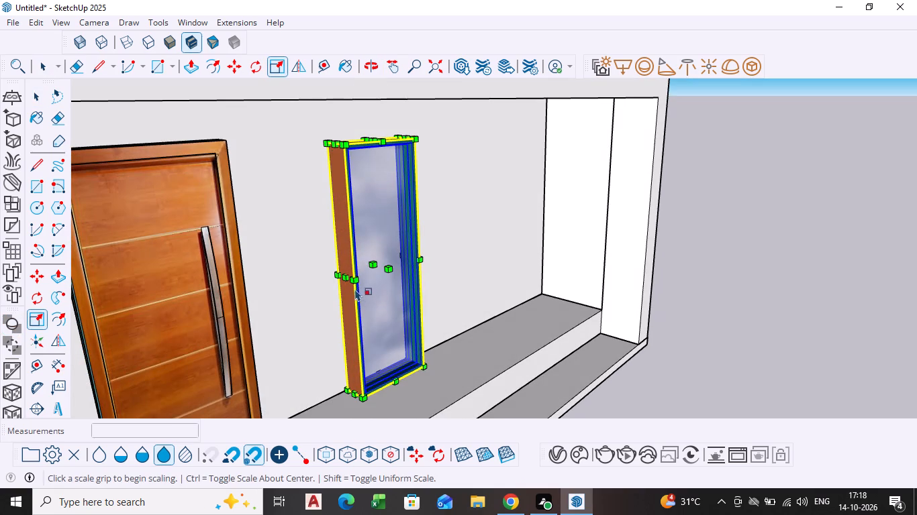
left_click(345, 279)
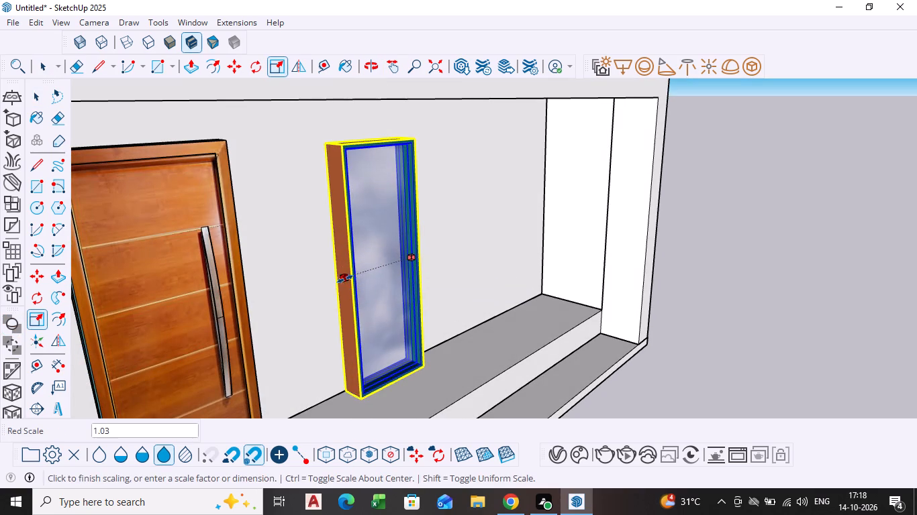
left_click(369, 269)
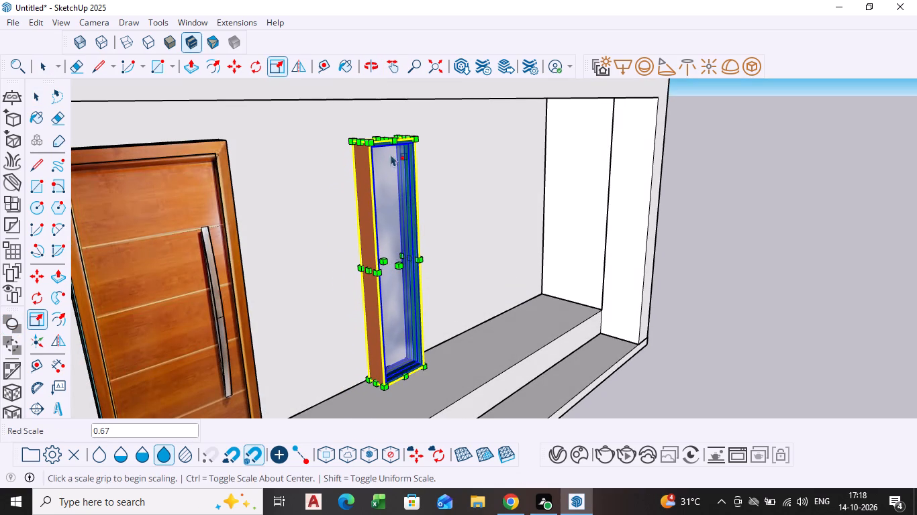
Lower the window's top edge slightly by scaling its height from above.
middle_click_drag(387, 137, 383, 157)
scroll(381, 144, "up", 4)
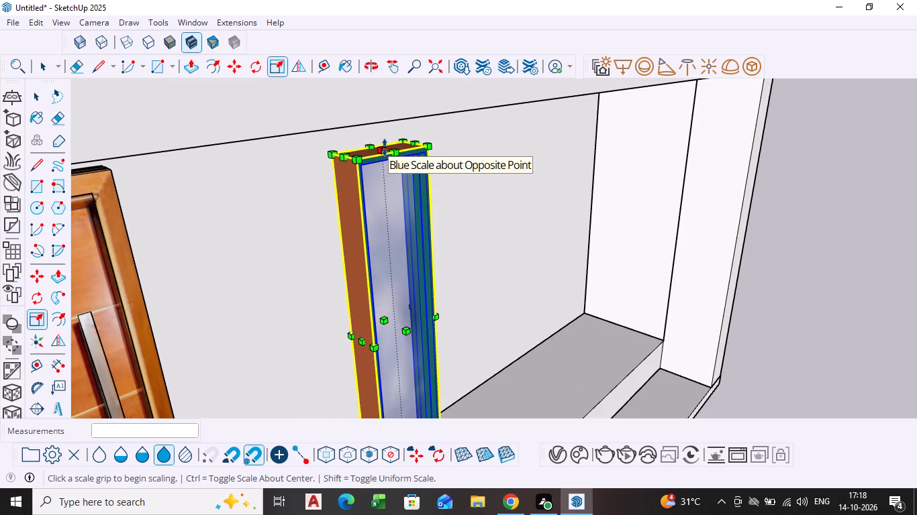
left_click(385, 148)
left_click(385, 164)
Narrow the window further by scaling its width from the side farthest from the door.
scroll(415, 235, "down", 3)
middle_click_drag(414, 264, 381, 217)
scroll(381, 217, "down", 1)
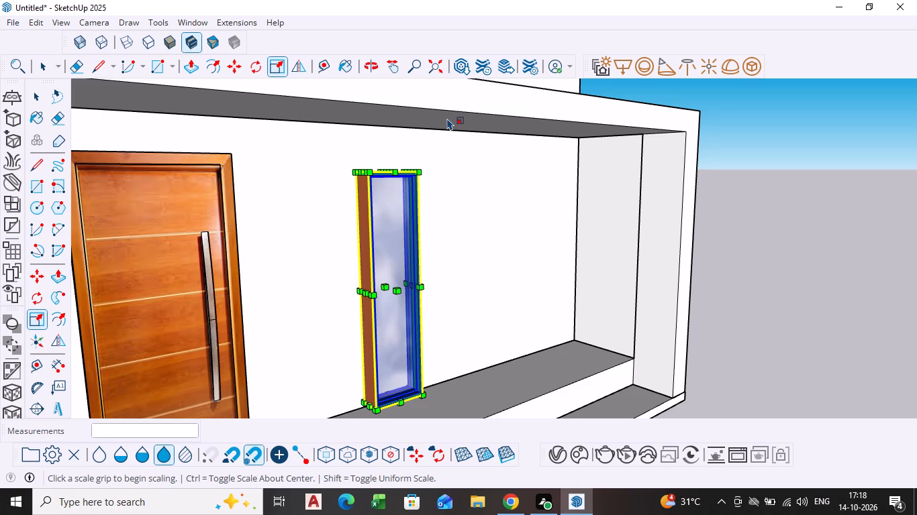
scroll(436, 291, "down", 3)
middle_click_drag(435, 292, 433, 292)
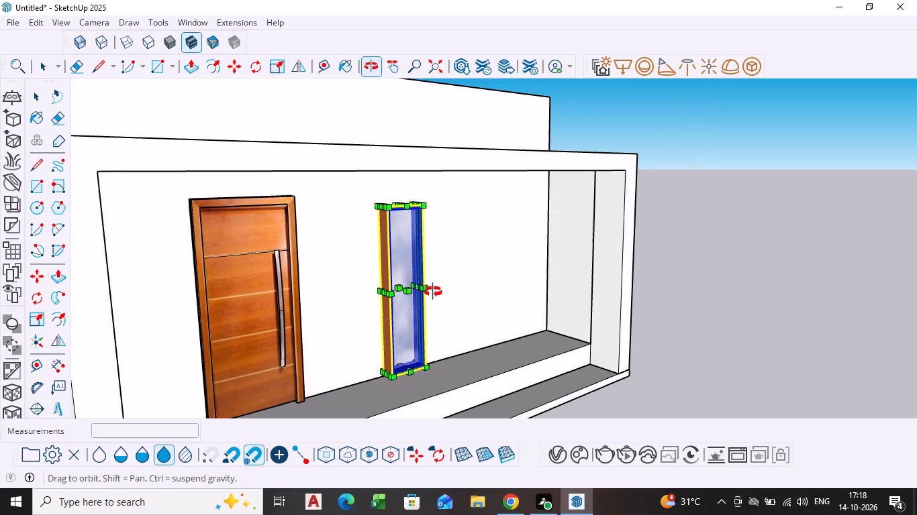
middle_click_drag(433, 292, 399, 267)
scroll(373, 334, "up", 3)
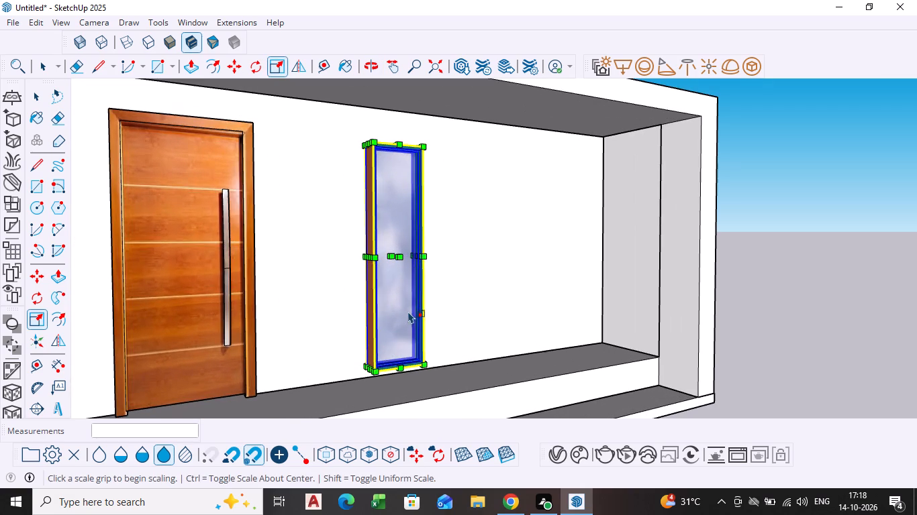
middle_click_drag(424, 298, 384, 314)
scroll(402, 286, "up", 3)
scroll(412, 272, "down", 1)
middle_click_drag(412, 272, 385, 282)
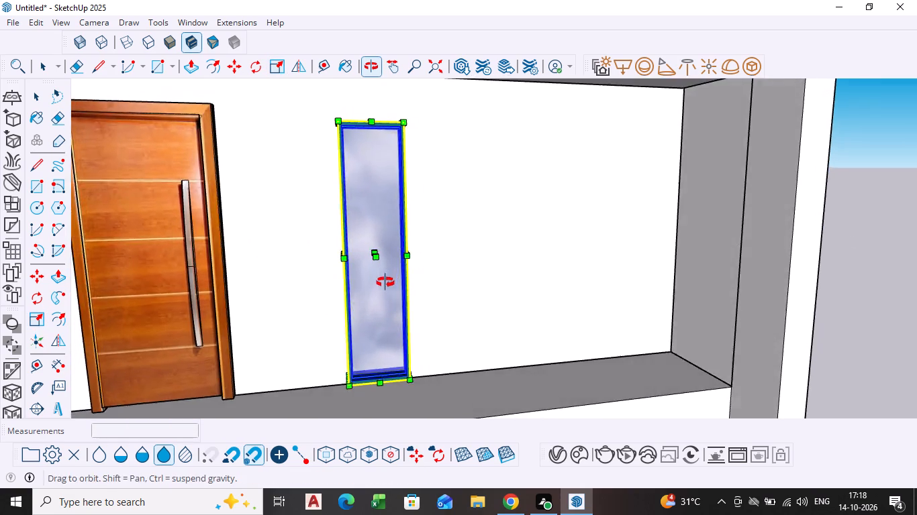
middle_click_drag(385, 282, 352, 292)
scroll(388, 264, "up", 4)
middle_click_drag(403, 269, 338, 296)
scroll(371, 262, "up", 5)
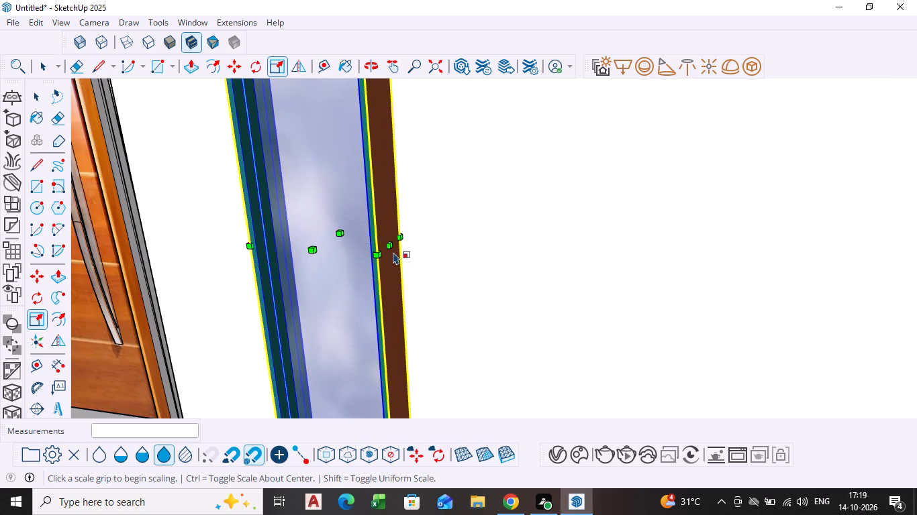
left_click(395, 245)
left_click(360, 236)
Reduce the window's depth by scaling its front face toward the wall along the green axis.
scroll(373, 239, "down", 5)
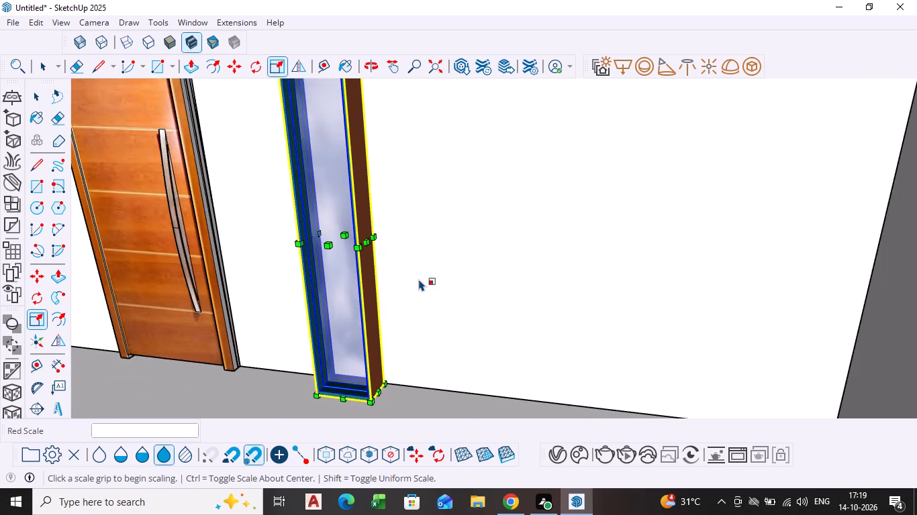
scroll(419, 279, "down", 1)
middle_click_drag(420, 279, 479, 247)
scroll(376, 290, "down", 1)
middle_click_drag(376, 290, 465, 288)
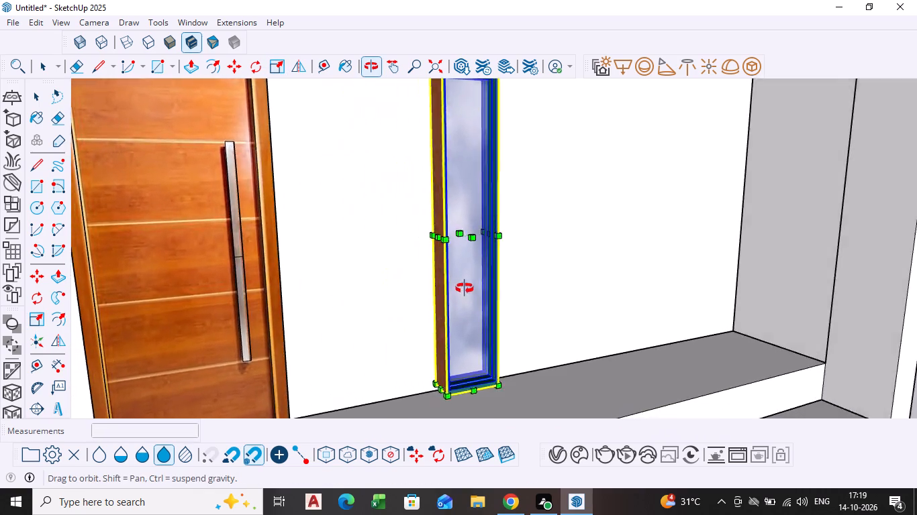
middle_click_drag(465, 288, 499, 286)
left_click(669, 351)
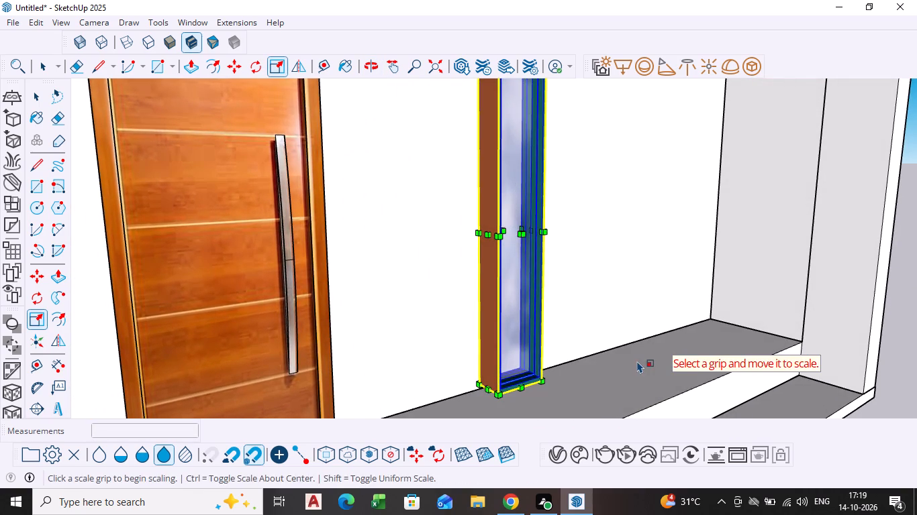
key("space")
left_click(894, 326)
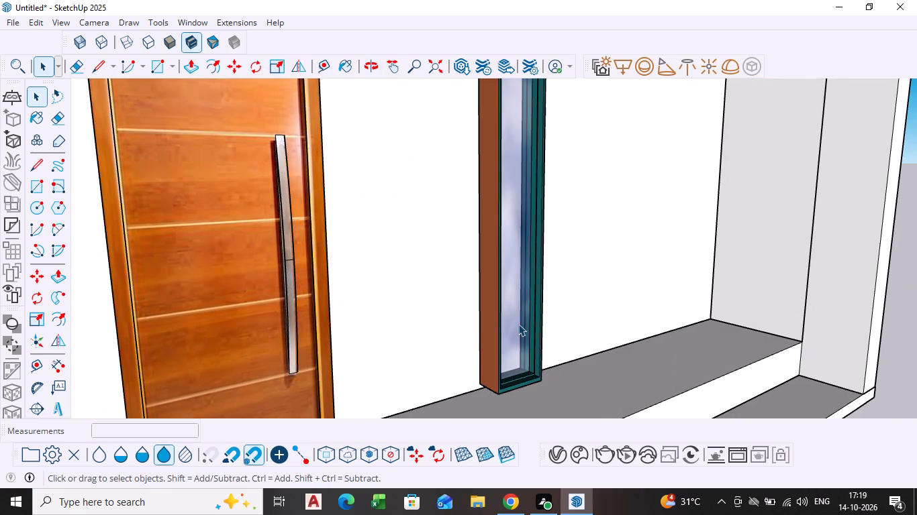
left_click(518, 324)
left_click(46, 312)
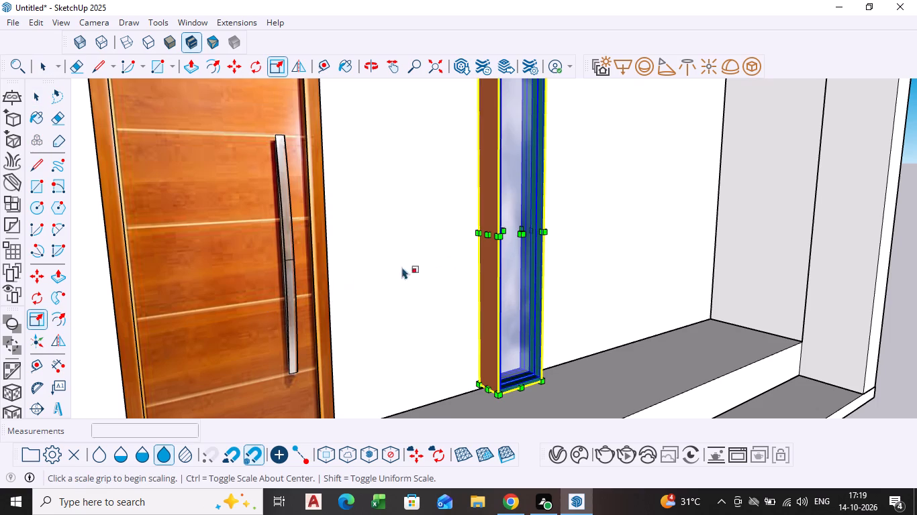
left_click(526, 237)
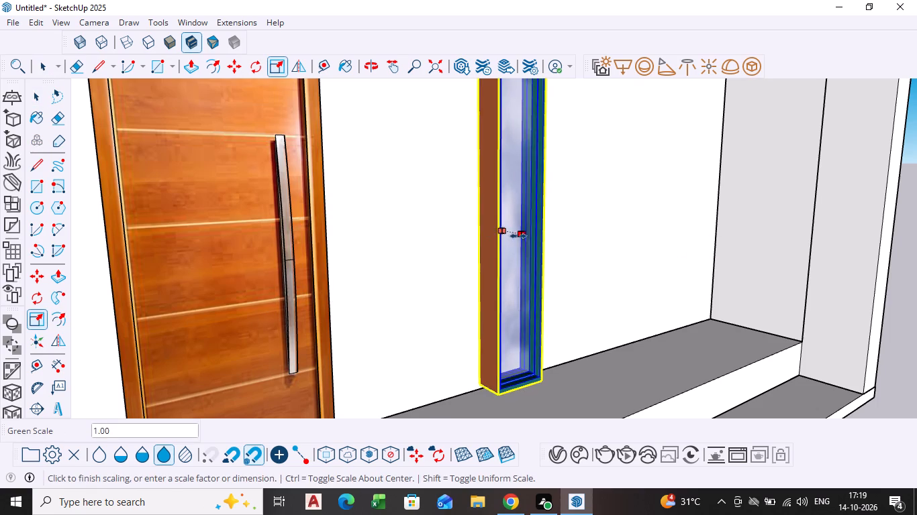
left_click(512, 234)
key("space")
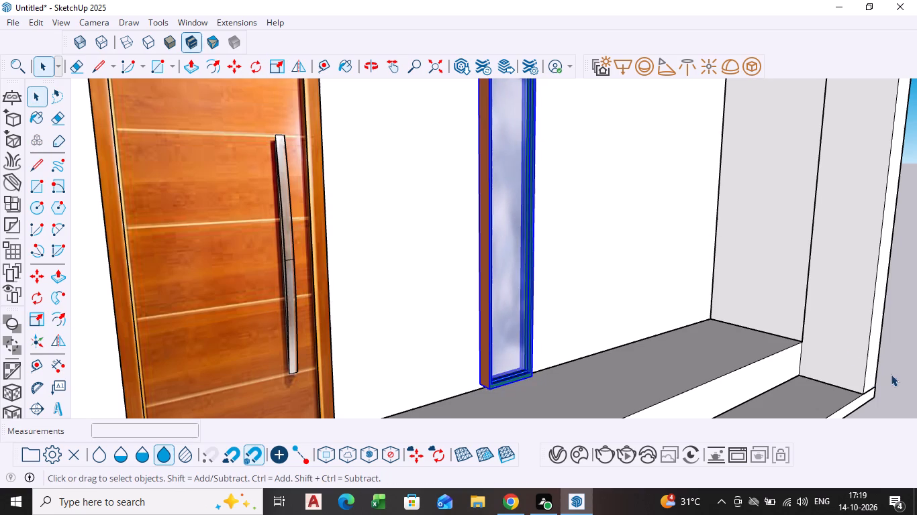
left_click(898, 371)
Move the window about 1' 10 5/8" up the wall and closer to the door, clear of the floor.
scroll(585, 348, "down", 6)
middle_click_drag(564, 346, 486, 345)
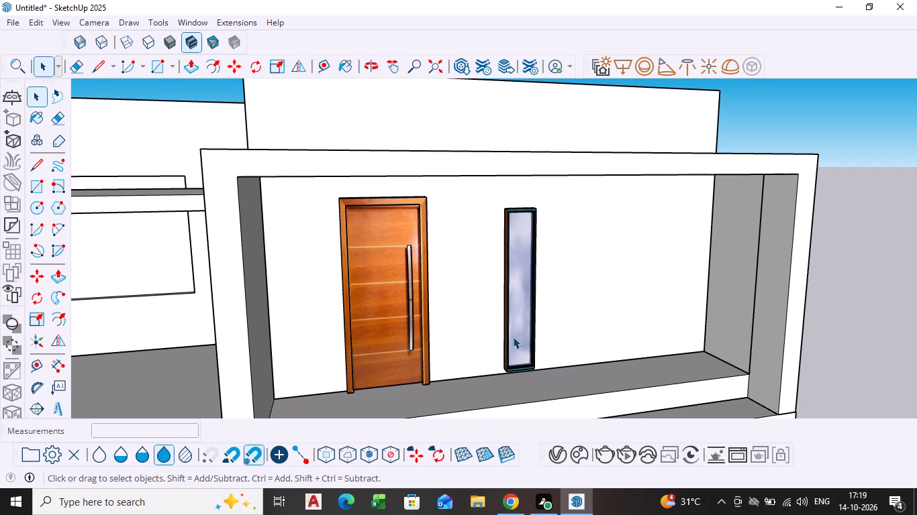
left_click(513, 337)
key("m")
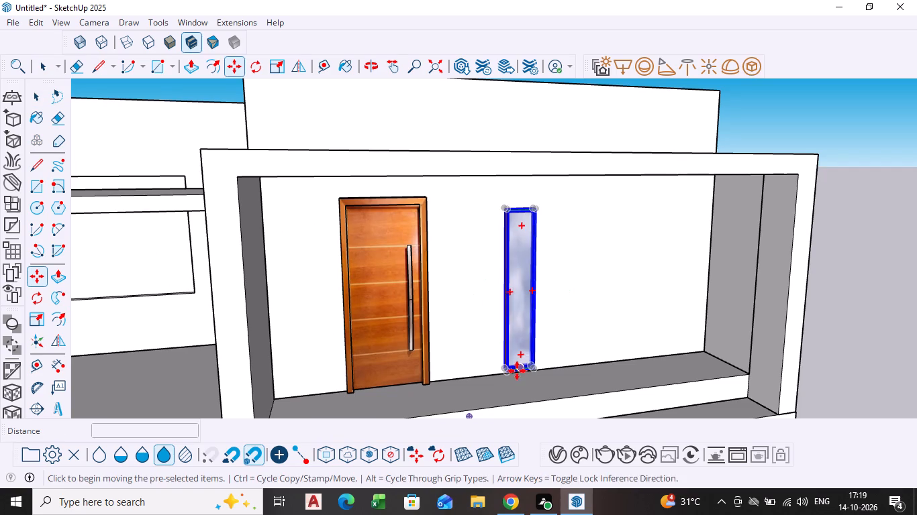
left_click(512, 371)
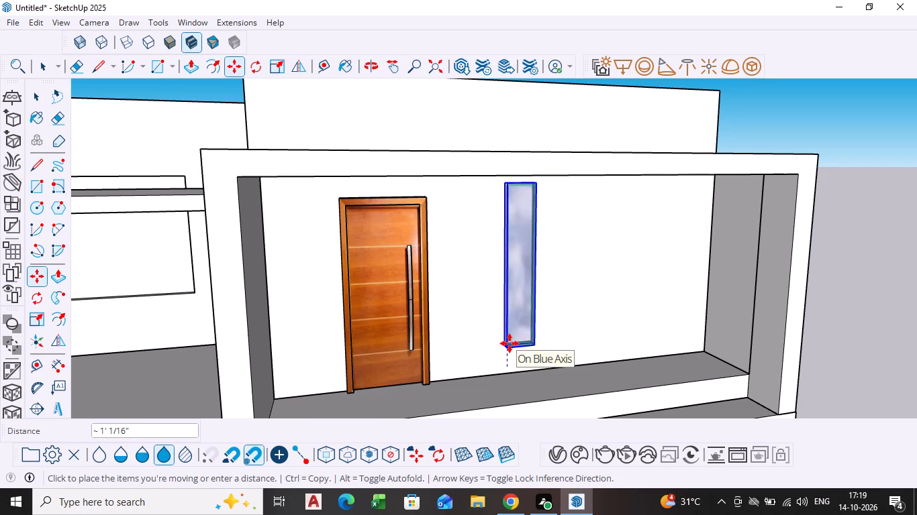
middle_click_drag(510, 343, 508, 321)
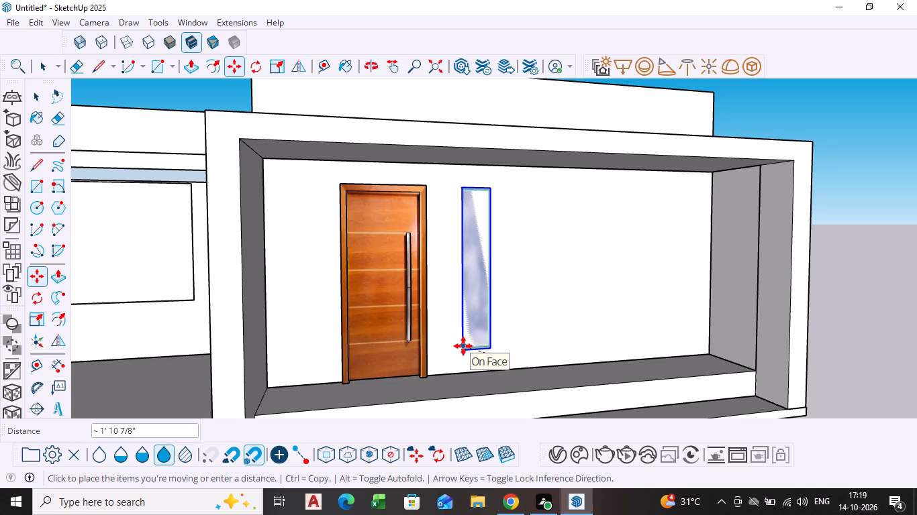
left_click(464, 345)
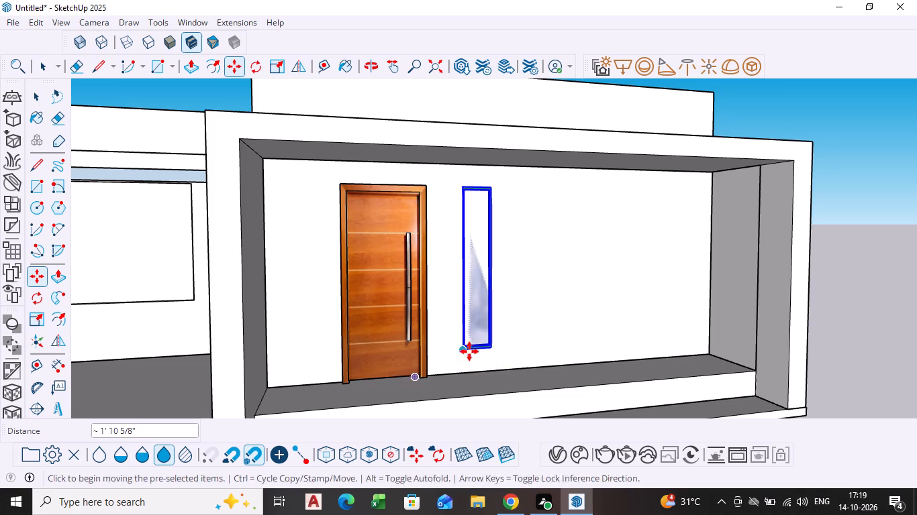
Move the window outward along the green axis so its frame projects from the wall face.
middle_click_drag(471, 358, 470, 329)
scroll(474, 351, "up", 4)
left_click(460, 330)
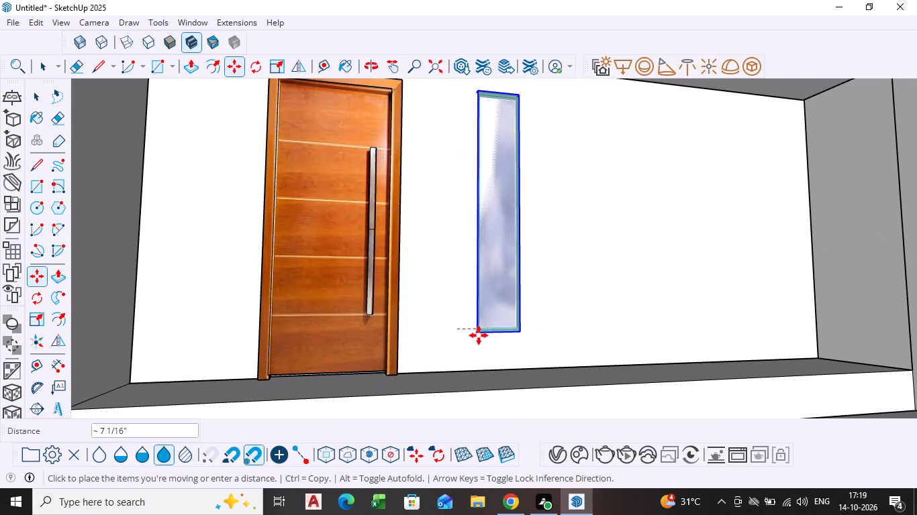
middle_click_drag(479, 335, 548, 369)
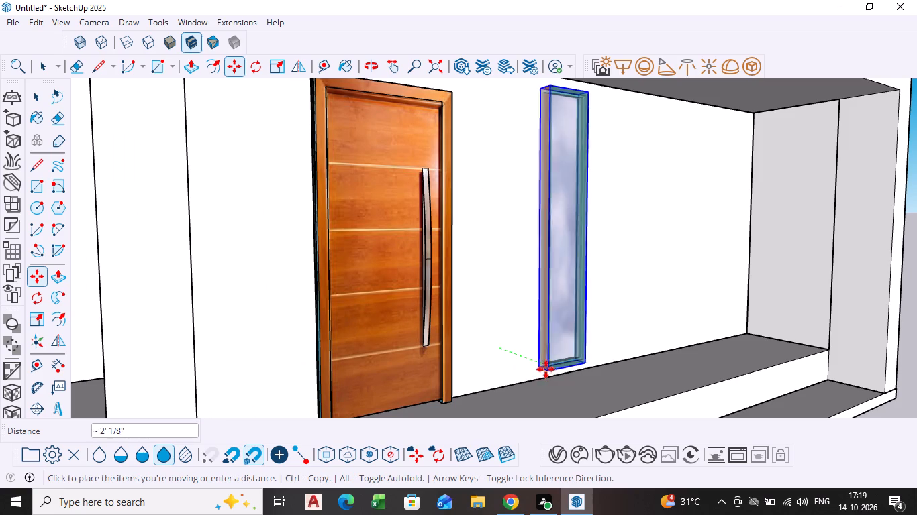
left_click(546, 365)
Shorten the window by scaling its bottom edge upward along the blue axis to about 0.75 of its height.
middle_click_drag(553, 374, 523, 347)
scroll(524, 345, "up", 4)
middle_click_drag(526, 346, 514, 308)
scroll(526, 333, "up", 4)
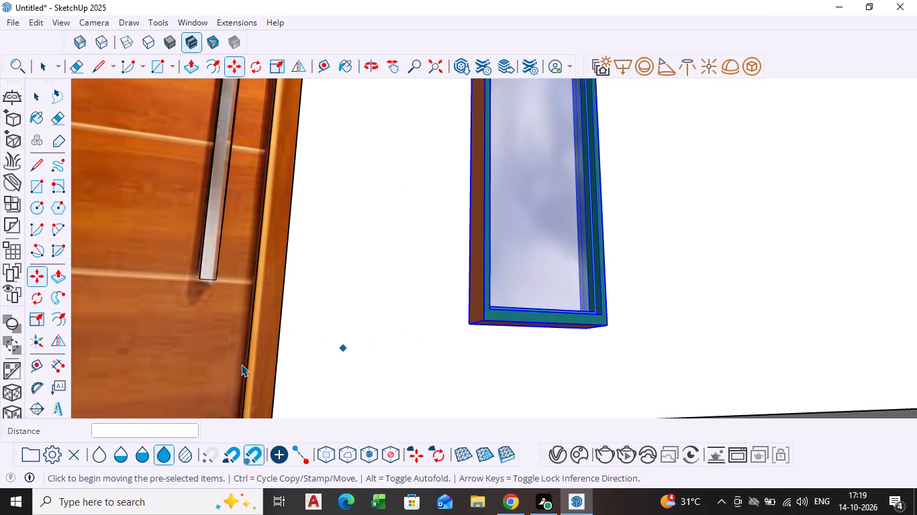
key("space")
left_click(40, 317)
scroll(439, 391, "up", 4)
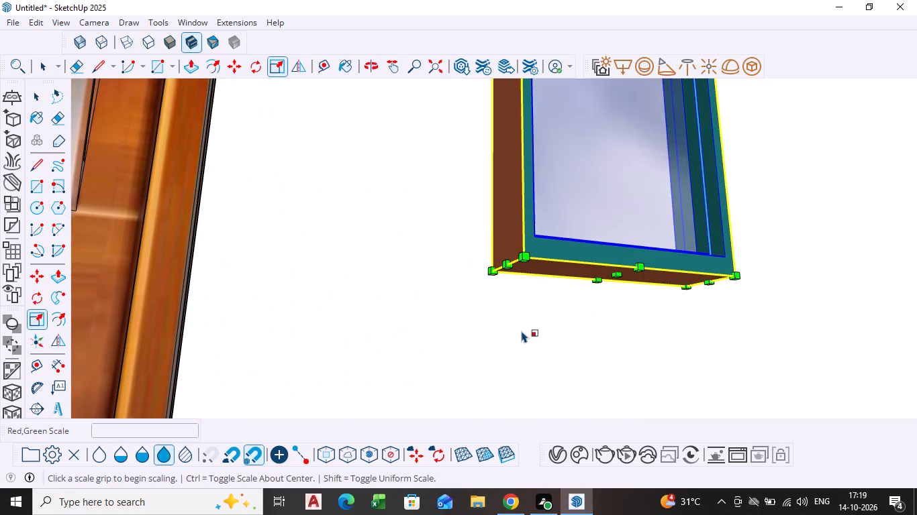
left_click(620, 275)
scroll(606, 217, "down", 5)
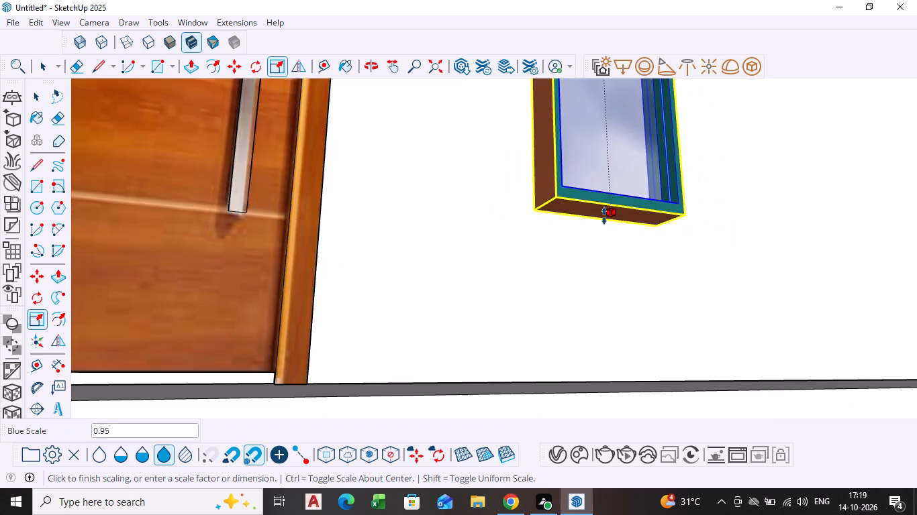
scroll(604, 216, "down", 3)
middle_click_drag(604, 216, 541, 492, "shift")
scroll(548, 476, "down", 1, "shift")
scroll(528, 340, "down", 3)
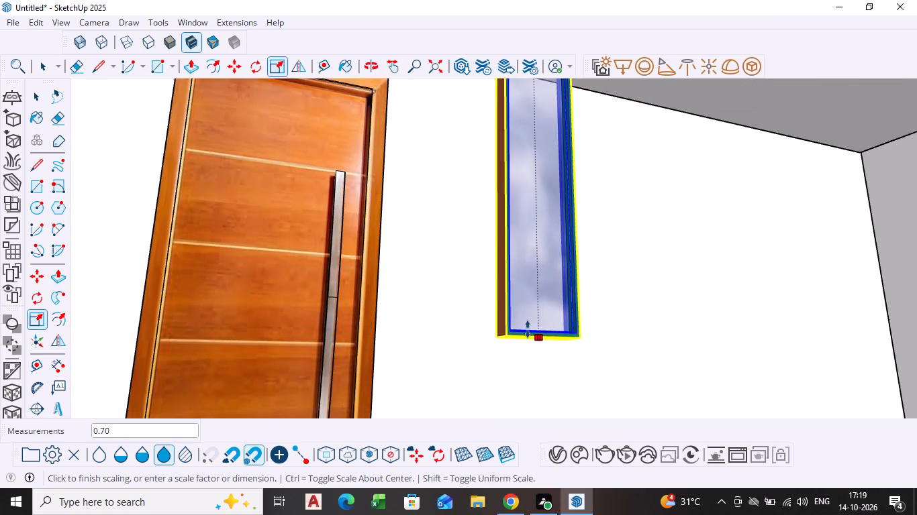
scroll(528, 325, "down", 1)
middle_click_drag(528, 325, 491, 443)
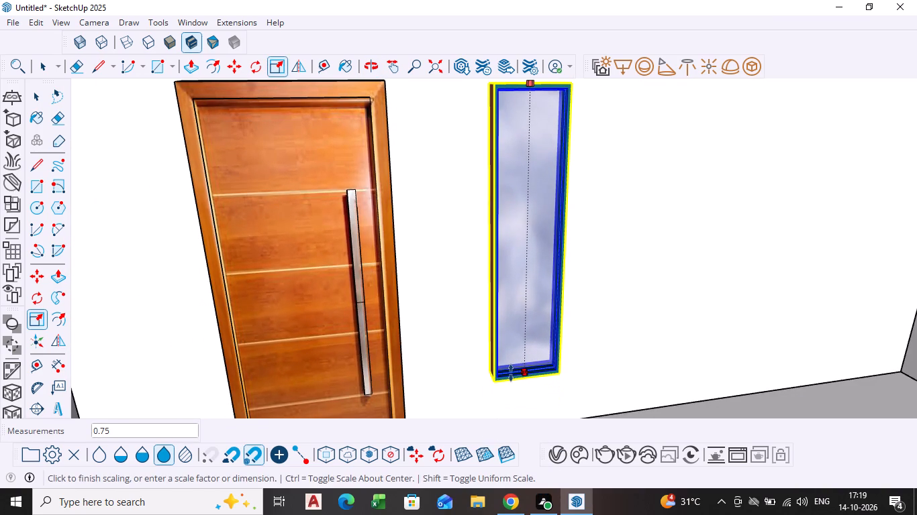
left_click(511, 373)
Narrow the window to about 0.67 along the red axis, scaling from the side nearest the door, and deselect it.
middle_click_drag(491, 307, 536, 315)
scroll(474, 268, "up", 3)
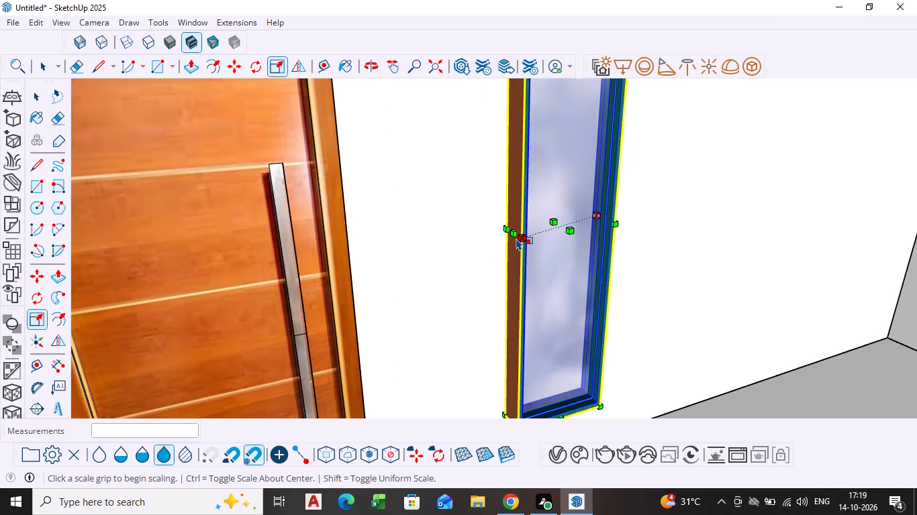
left_click(514, 233)
left_click(546, 234)
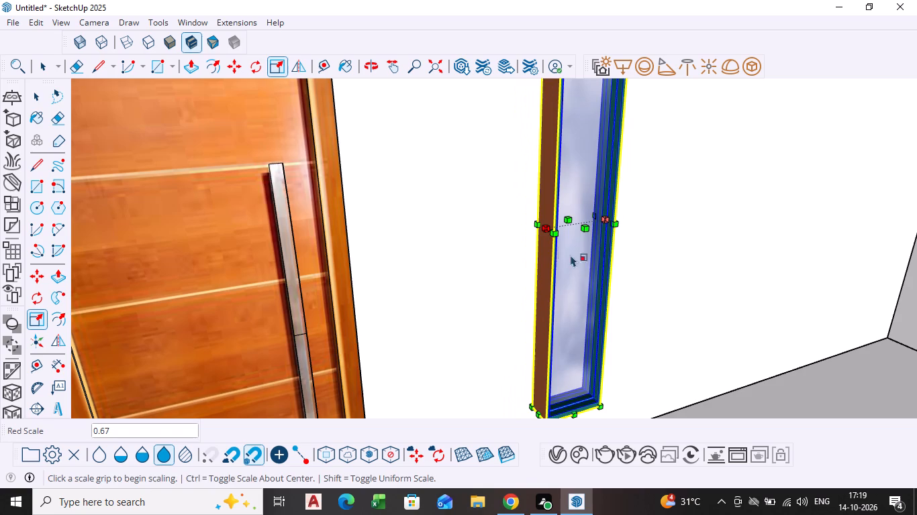
key("space")
left_click(826, 372)
Examine the window's proportions and placement beside the door within the framed front.
scroll(735, 349, "down", 5)
middle_click_drag(718, 349, 631, 329)
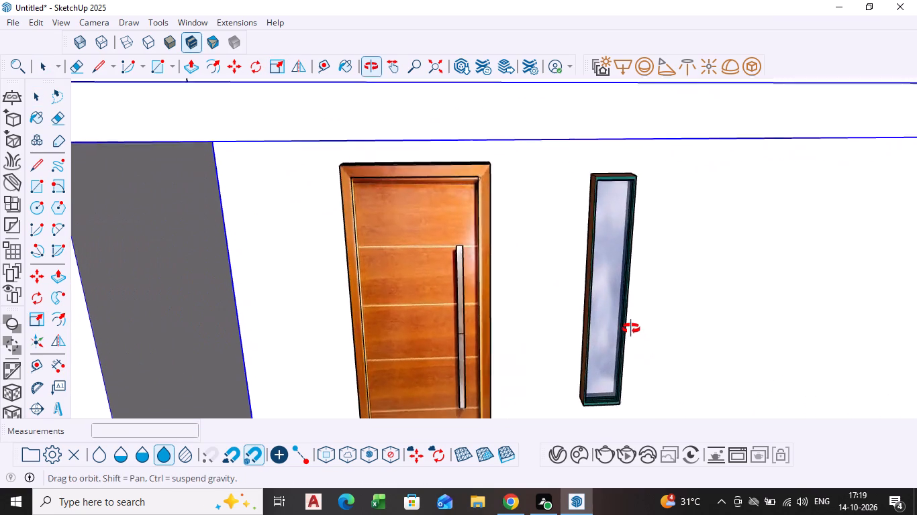
middle_click_drag(631, 329, 625, 320)
scroll(609, 339, "down", 4)
middle_click_drag(603, 363, 597, 341)
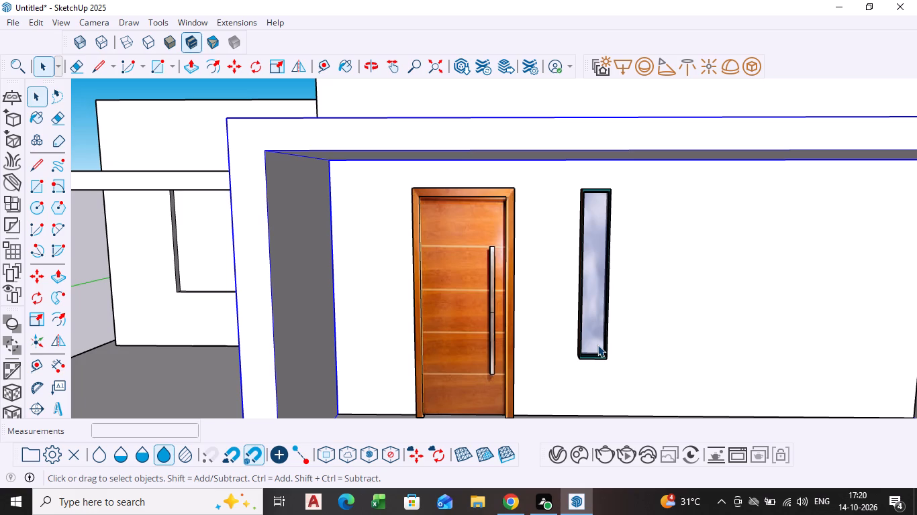
middle_click(599, 370)
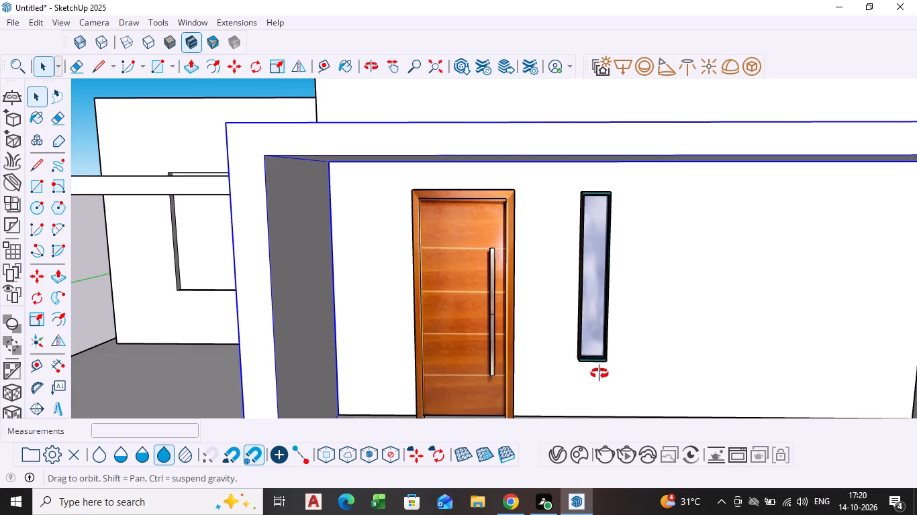
scroll(599, 375, "down", 3)
middle_click_drag(599, 375, 568, 310, "shift")
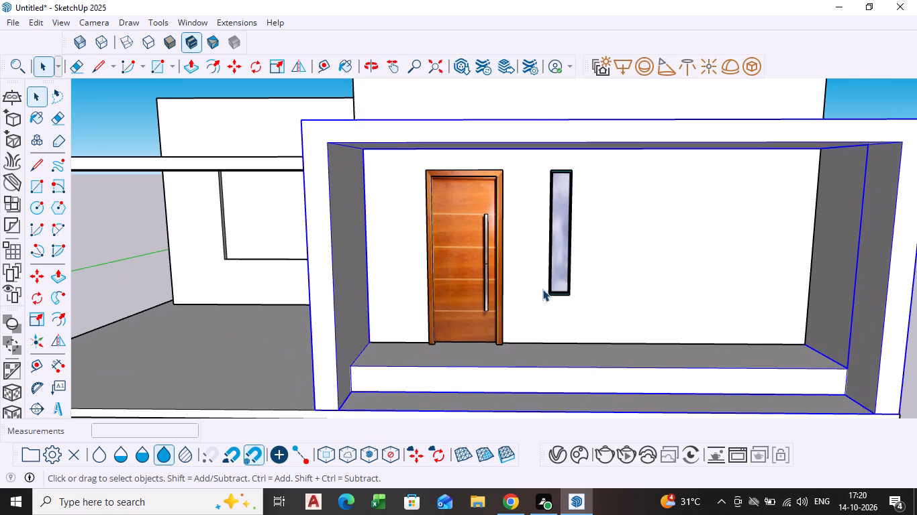
scroll(542, 289, "up", 3)
scroll(564, 303, "down", 3)
middle_click(564, 303)
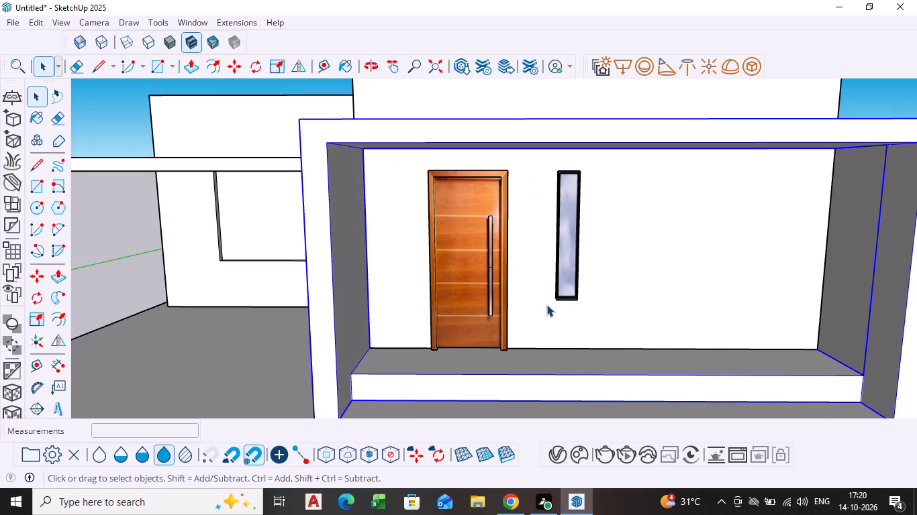
Move the window back about 1' 9 1/2" so its rear corner meets the wall face beside the door, and deselect it.
left_click(555, 296)
scroll(557, 298, "up", 2)
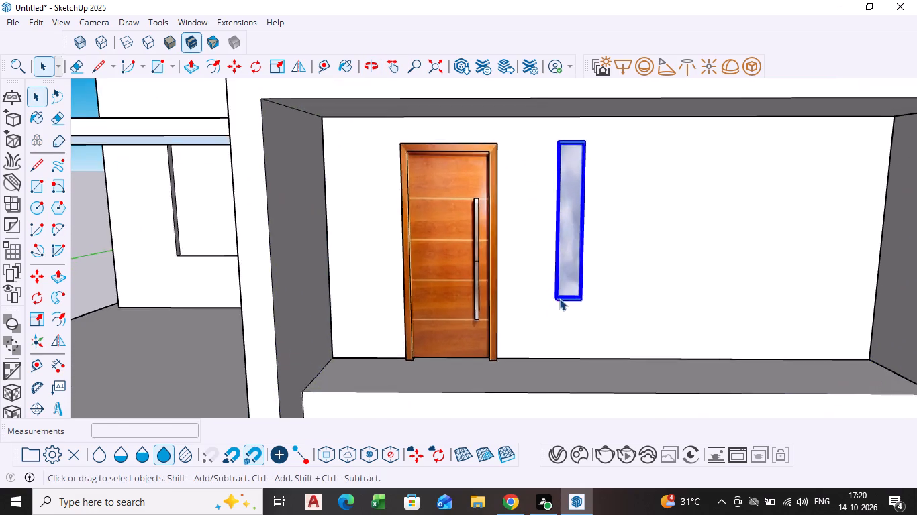
middle_click_drag(559, 298, 618, 310)
scroll(597, 298, "up", 3)
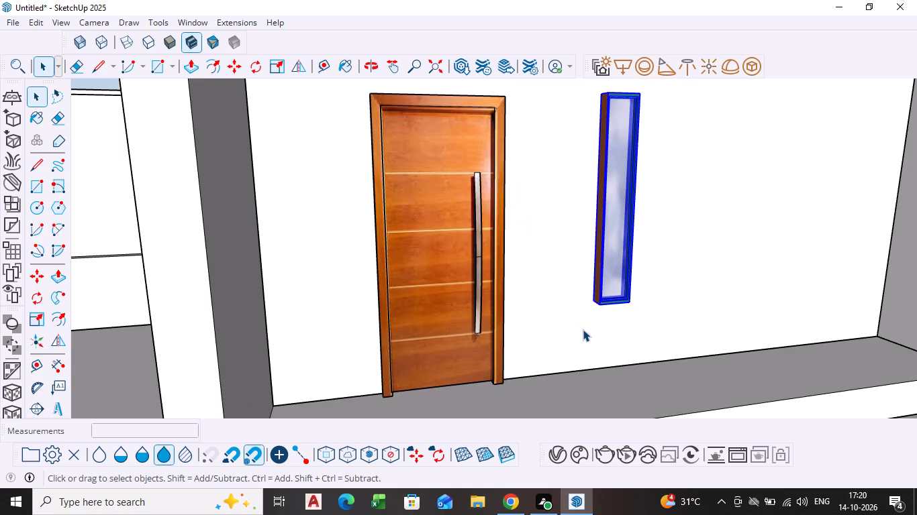
key("m")
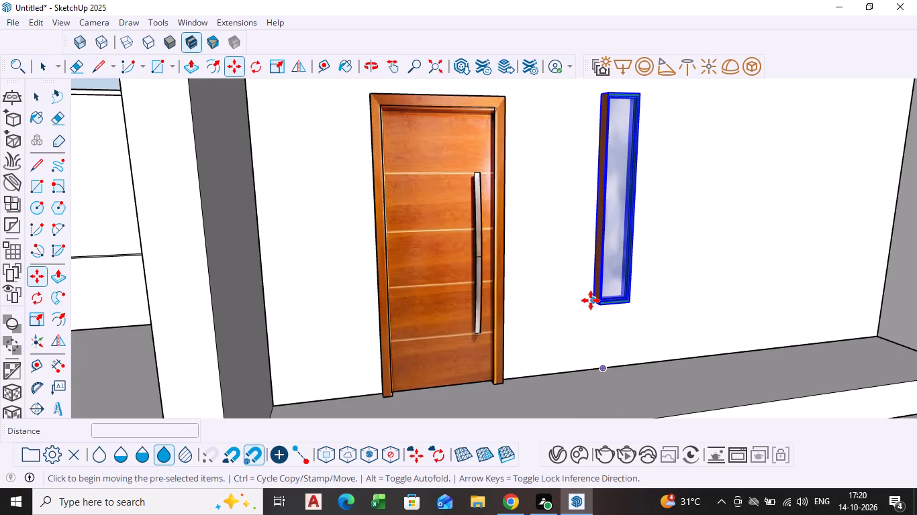
left_click(591, 300)
middle_click_drag(570, 306, 614, 321)
scroll(610, 319, "up", 5)
scroll(573, 293, "down", 4)
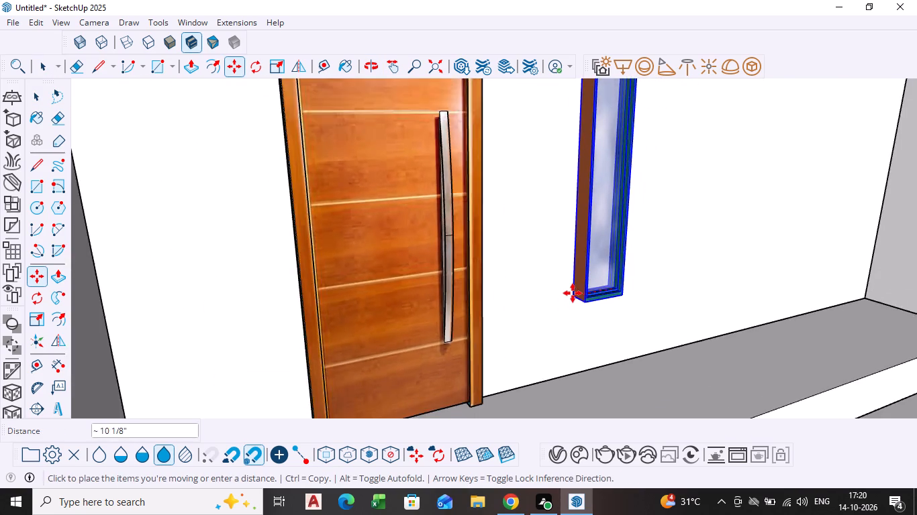
scroll(573, 293, "down", 5)
middle_click_drag(573, 293, 552, 344, "shift")
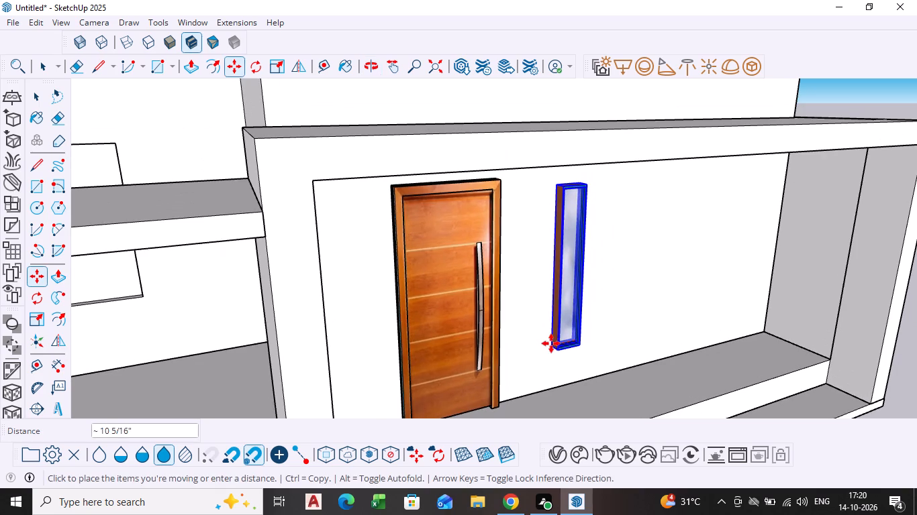
middle_click_drag(550, 343, 547, 321)
scroll(545, 314, "up", 3)
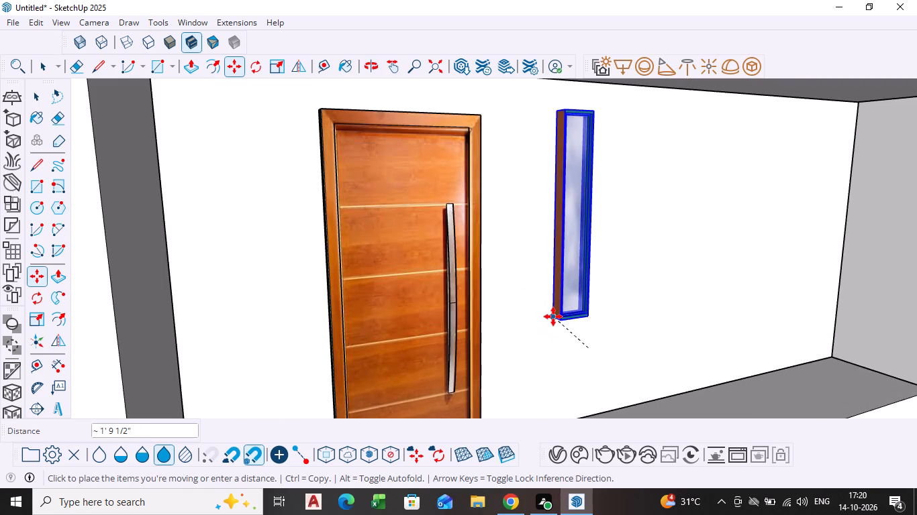
left_click(553, 317)
scroll(548, 286, "down", 1)
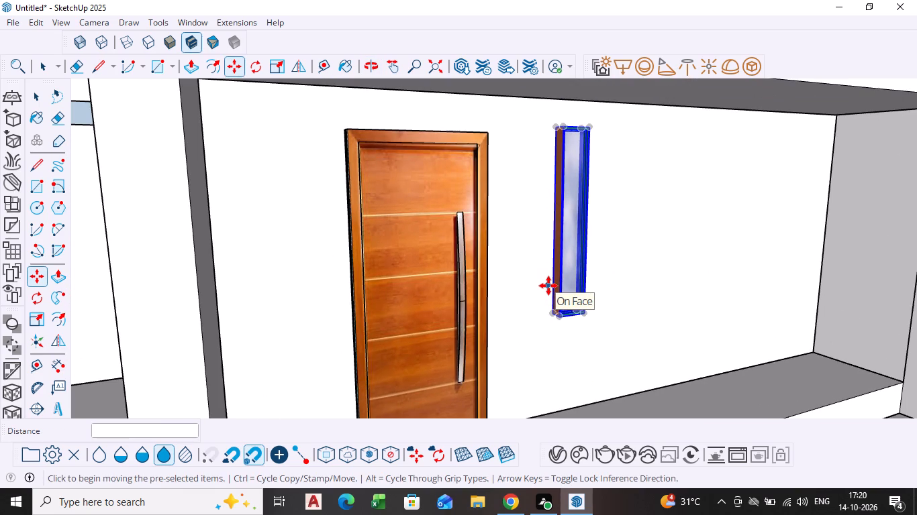
middle_click_drag(548, 286, 542, 308, "shift")
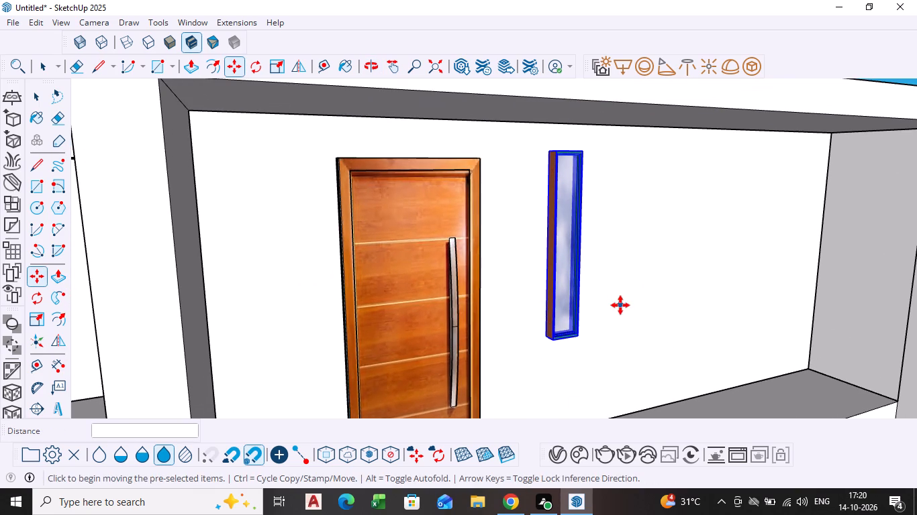
key("space")
scroll(859, 211, "down", 4)
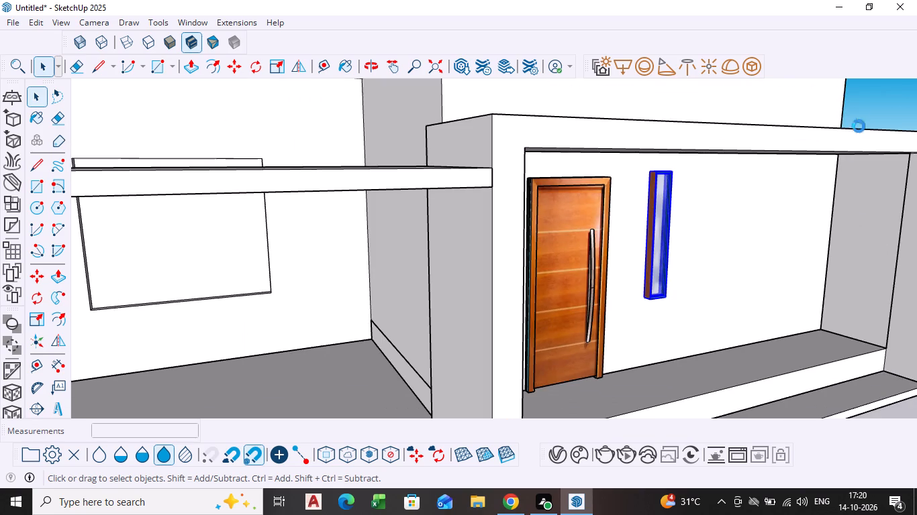
left_click(867, 103)
Make the window shallower by scaling its front face toward the wall along the green axis, and deselect it.
scroll(666, 267, "up", 4)
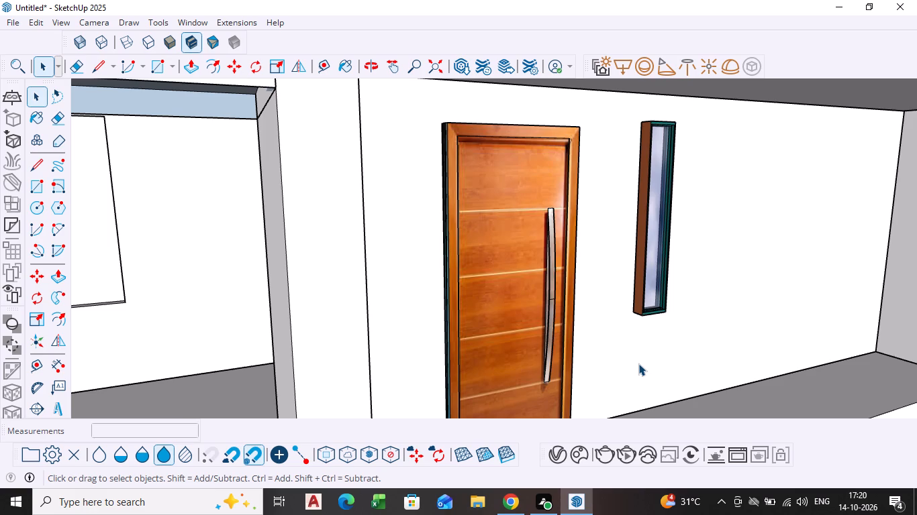
scroll(666, 323, "up", 5)
middle_click_drag(620, 292, 631, 348)
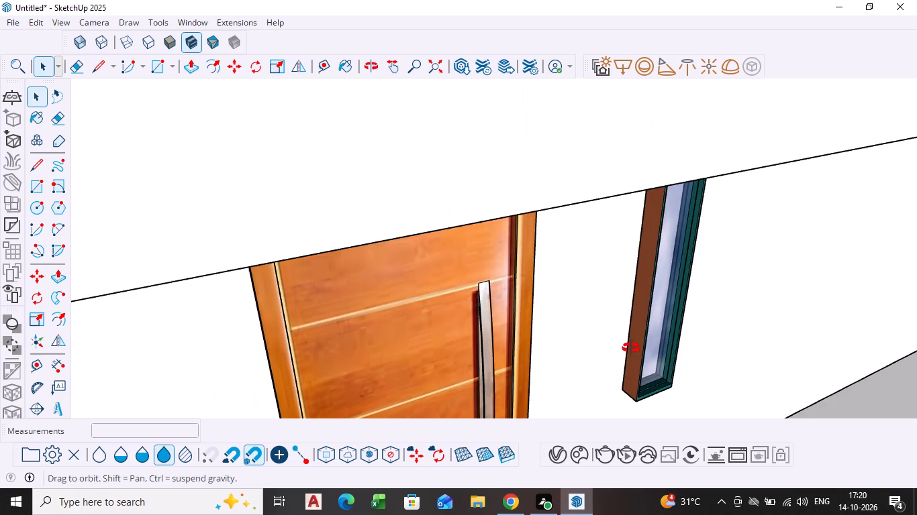
middle_click_drag(631, 348, 626, 298)
scroll(581, 311, "down", 4)
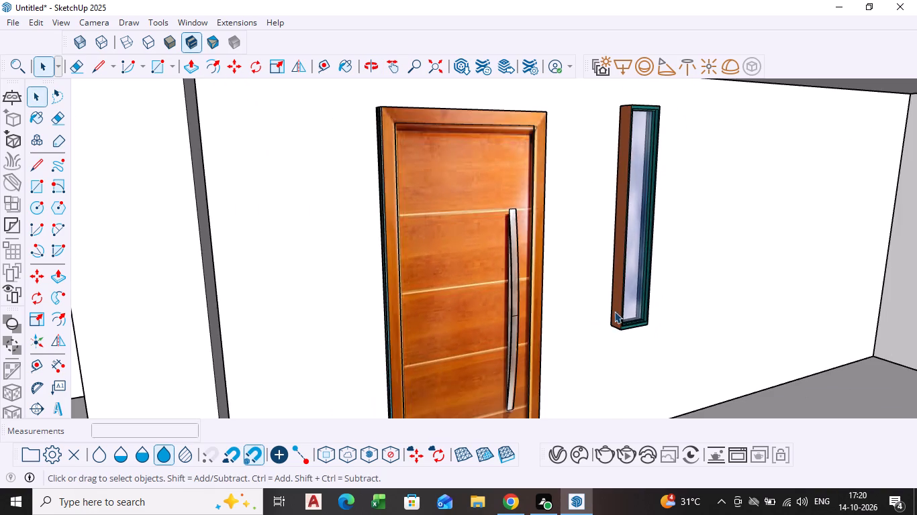
scroll(655, 320, "down", 1)
middle_click_drag(653, 323, 565, 290)
scroll(610, 318, "up", 4)
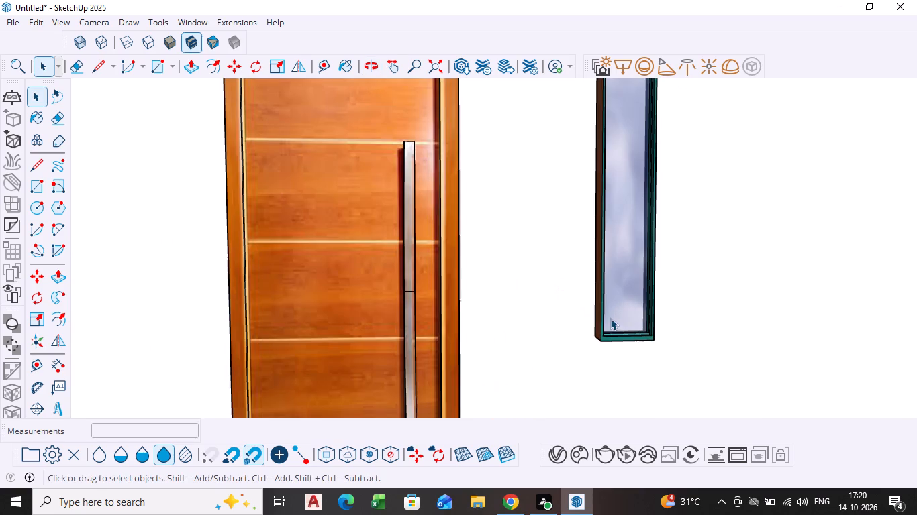
middle_click_drag(609, 322, 679, 343)
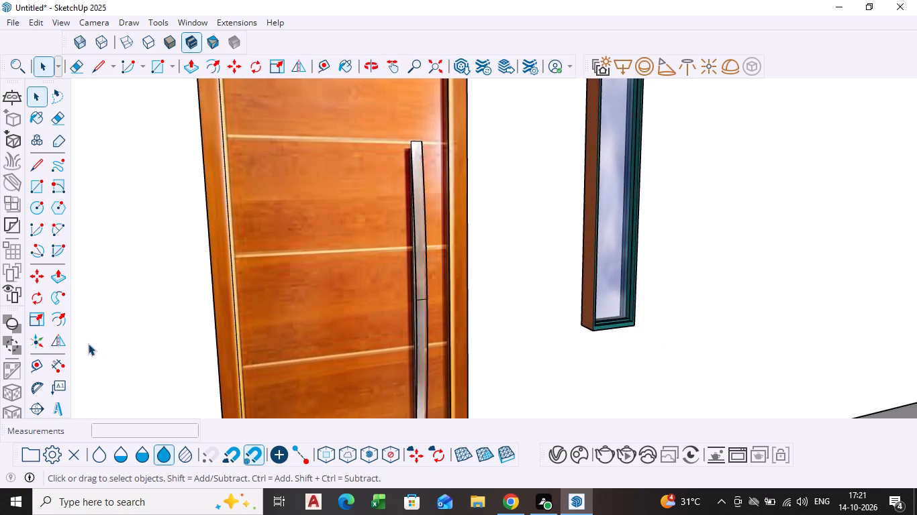
left_click(40, 323)
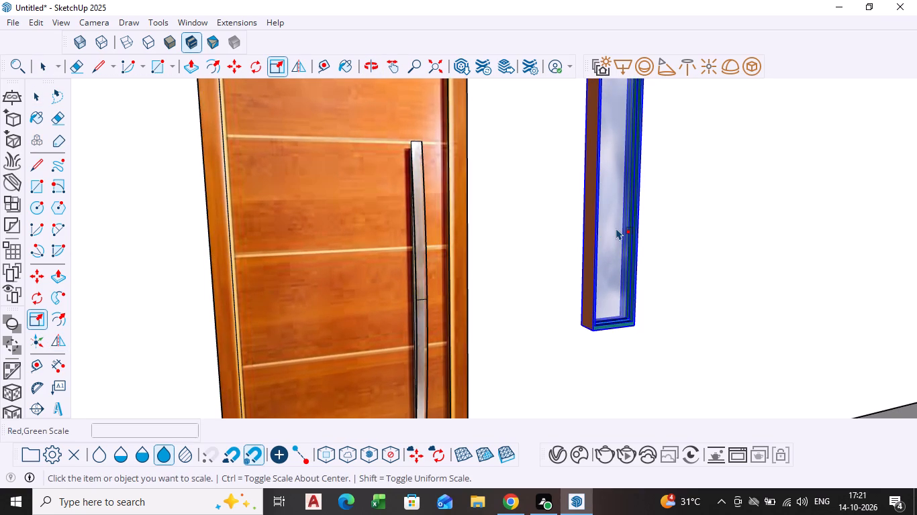
scroll(616, 228, "down", 2)
middle_click_drag(616, 228, 616, 244, "shift")
scroll(614, 240, "up", 2)
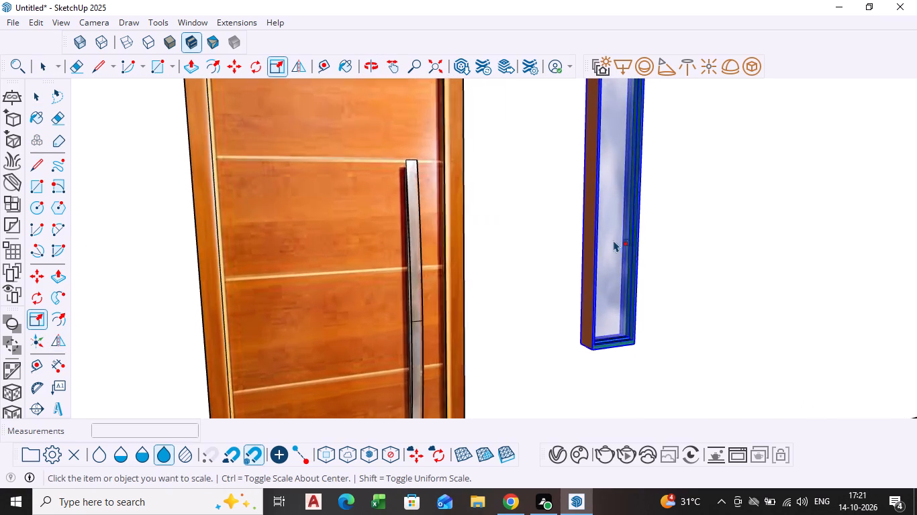
scroll(614, 240, "up", 1)
left_click(618, 235)
left_click(620, 185)
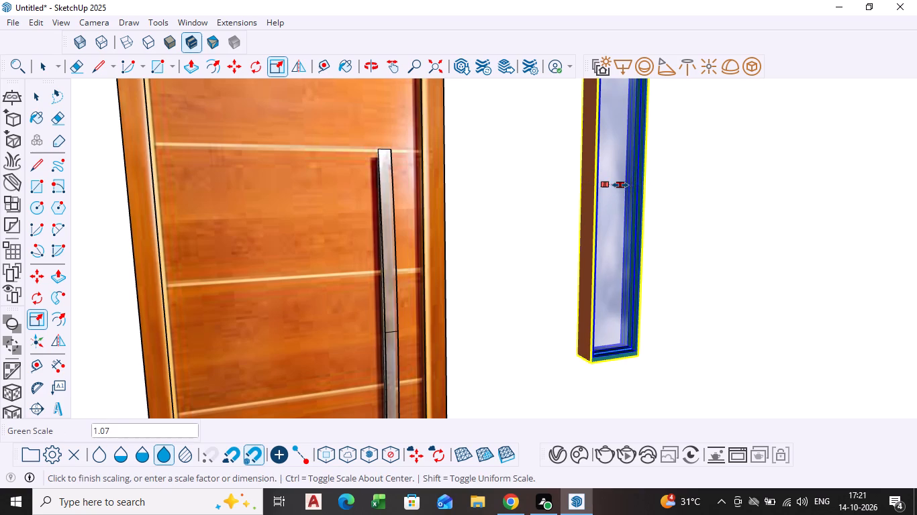
left_click(613, 184)
key("space")
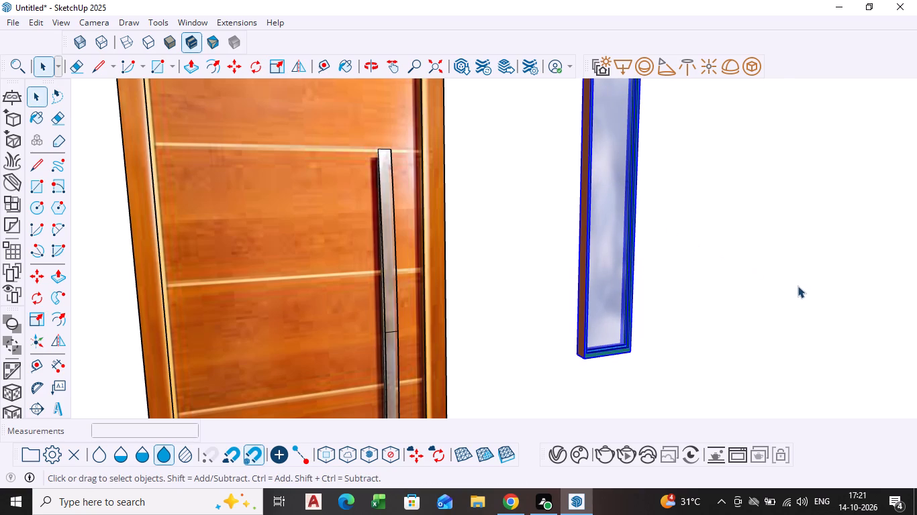
scroll(750, 298, "down", 8)
middle_click_drag(722, 324, 686, 343)
scroll(255, 279, "down", 5)
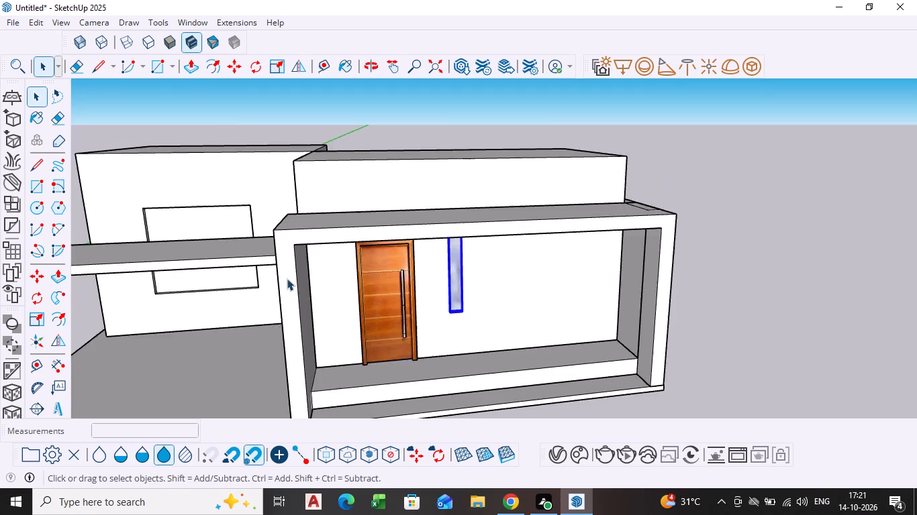
scroll(287, 278, "down", 6)
left_click(667, 217)
Copy the narrow window along the wall, away from the door, at a spacing of about 1' 11".
scroll(475, 275, "up", 4)
middle_click_drag(409, 293, 415, 268)
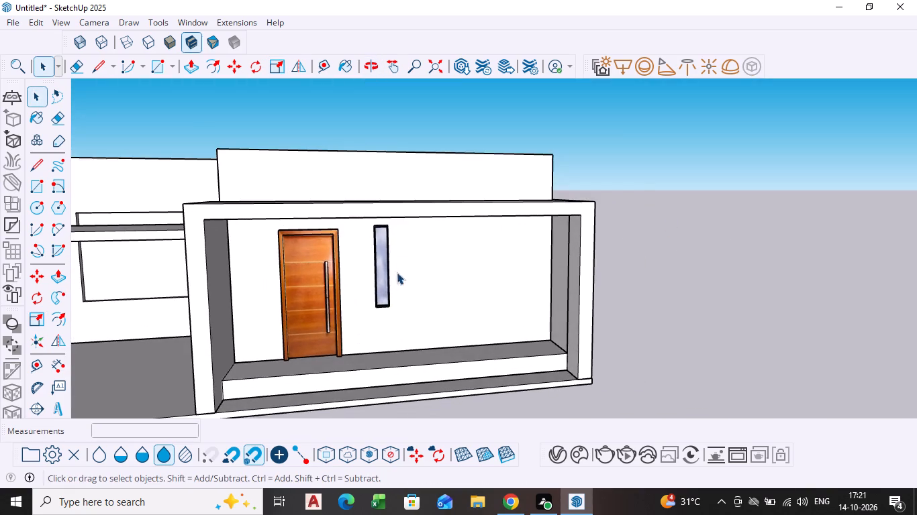
scroll(375, 285, "up", 7)
left_click(381, 308)
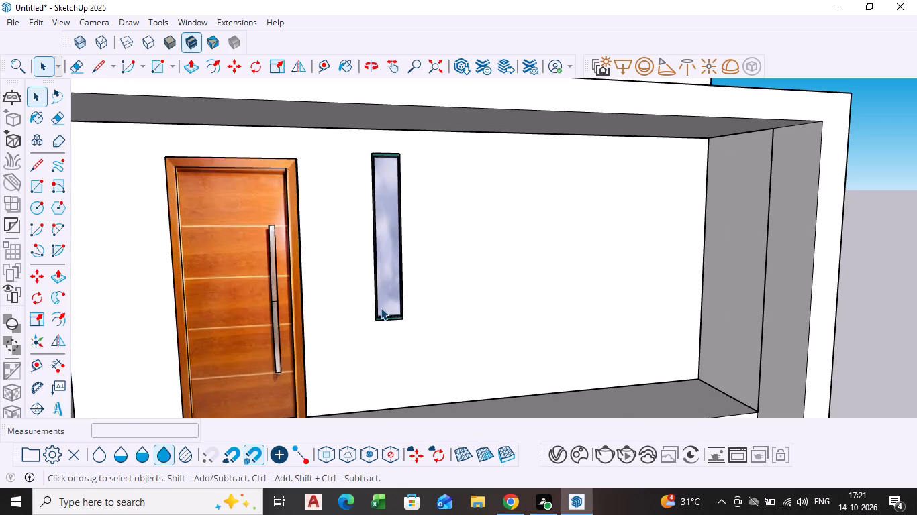
middle_click_drag(378, 313, 438, 316)
scroll(416, 328, "up", 4)
key("m")
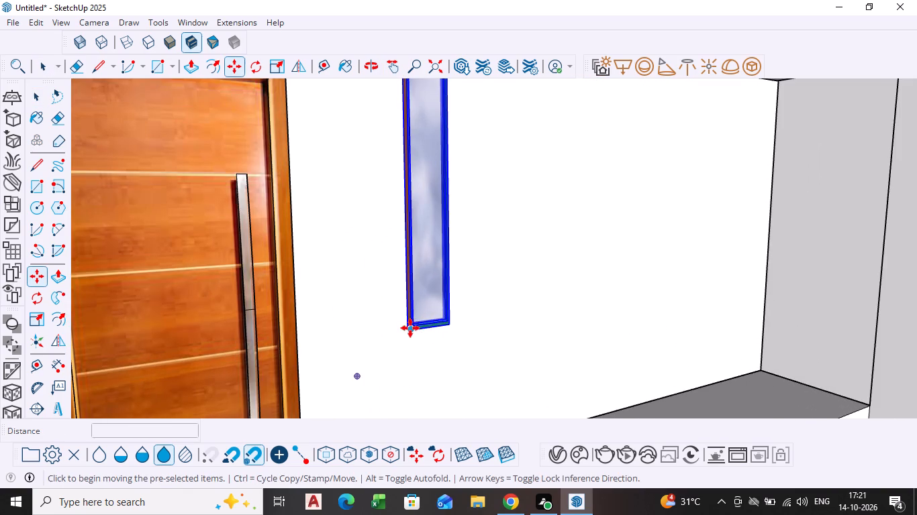
left_click(410, 325)
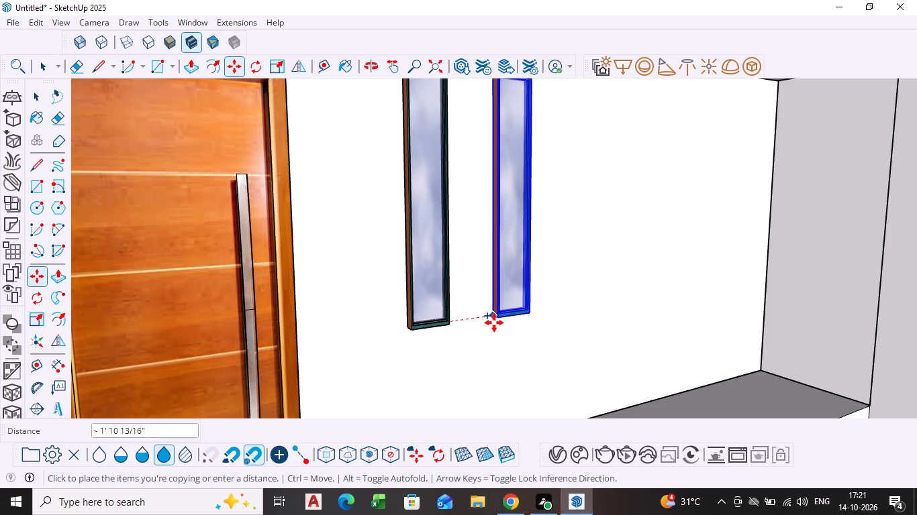
scroll(492, 316, "up", 4)
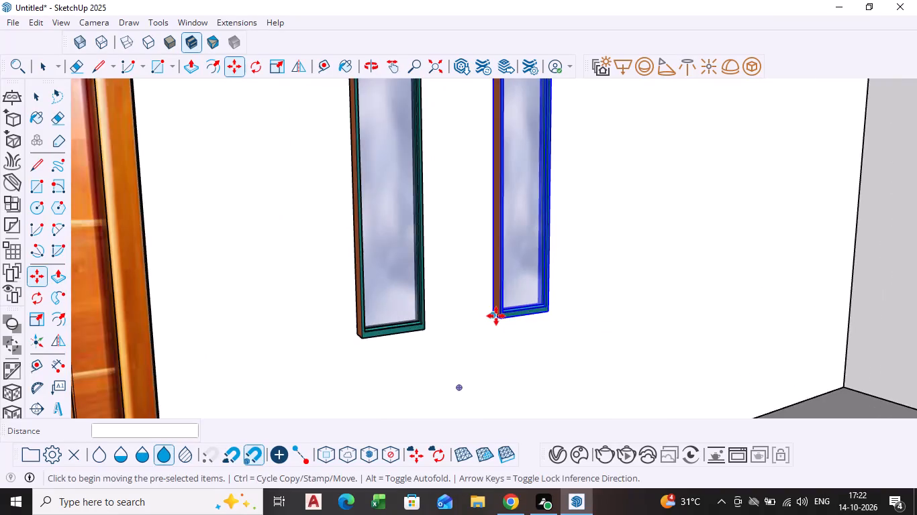
Copy the second narrow window about 2' 1" farther along the wall, making a third one.
middle_click_drag(497, 316, 550, 325)
scroll(529, 317, "up", 3)
left_click(502, 314)
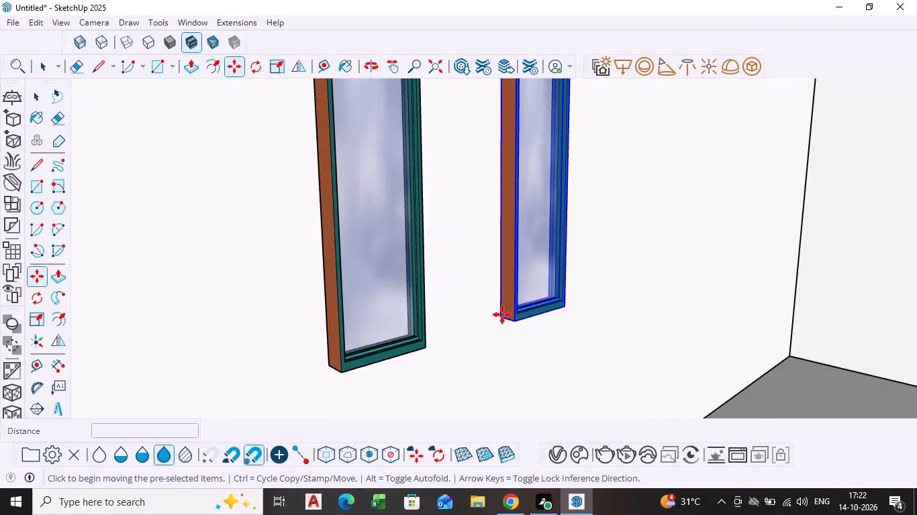
scroll(629, 290, "down", 4)
middle_click_drag(629, 290, 520, 331)
scroll(629, 290, "down", 1)
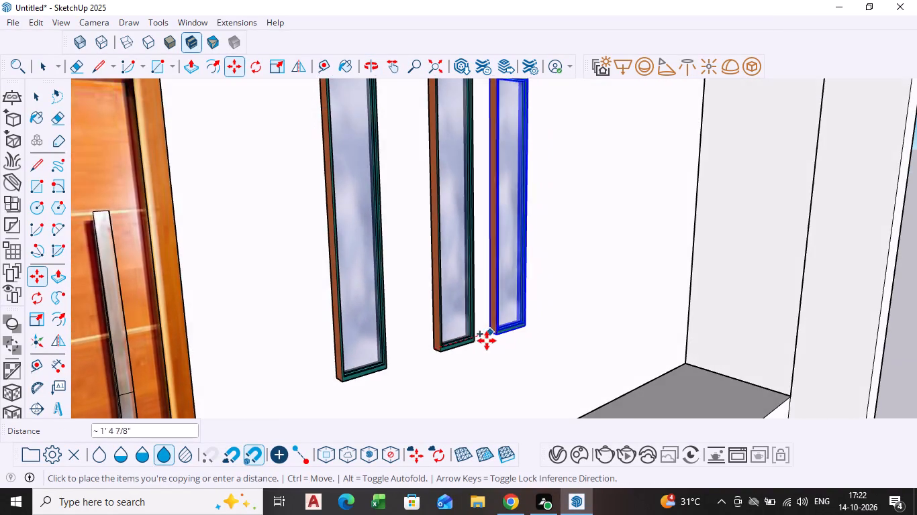
scroll(487, 340, "up", 4)
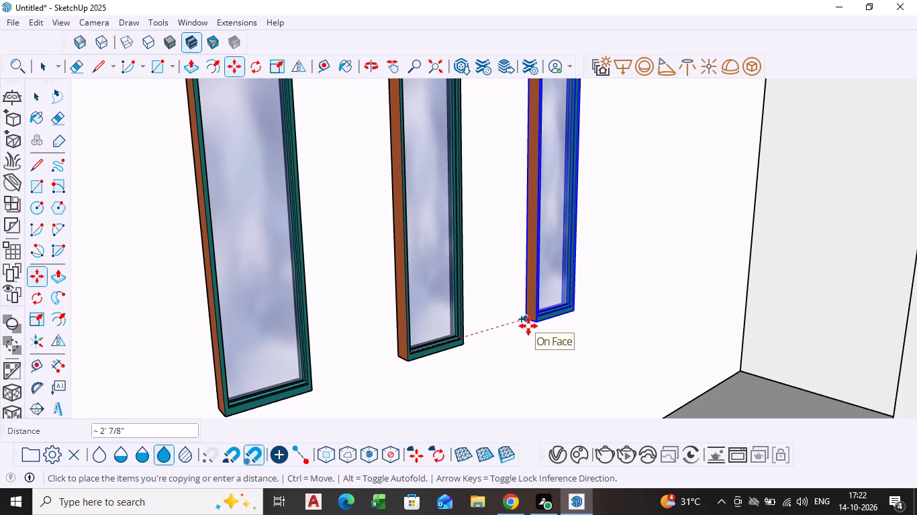
left_click(528, 326)
key("space")
Copy the third narrow window about 2' 2" farther along the wall, making a fourth one.
scroll(589, 317, "down", 3)
middle_click_drag(589, 317, 576, 315)
scroll(571, 304, "up", 4)
left_click(530, 321)
left_click(530, 321)
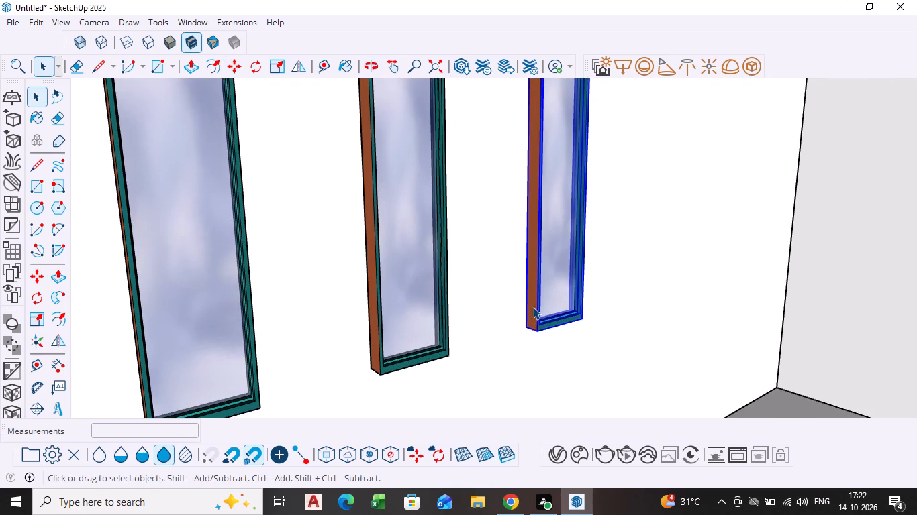
left_click(536, 304)
key("m")
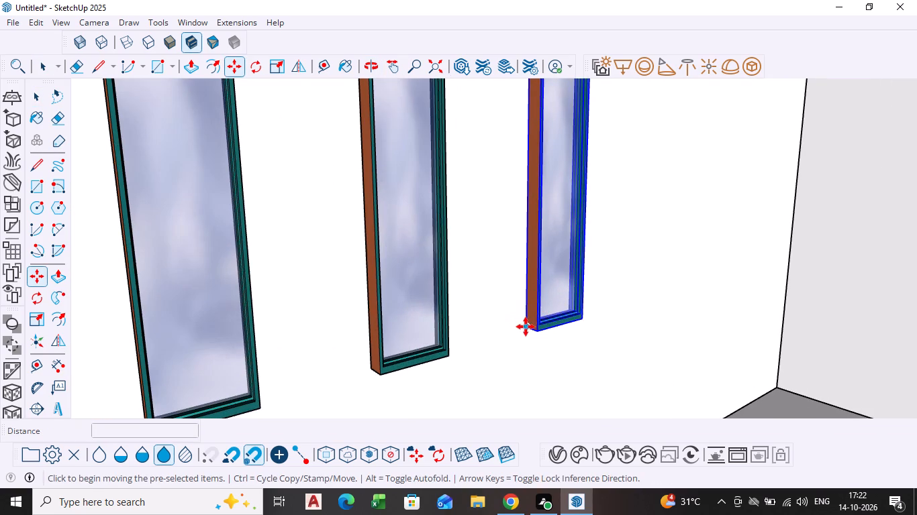
left_click(526, 327)
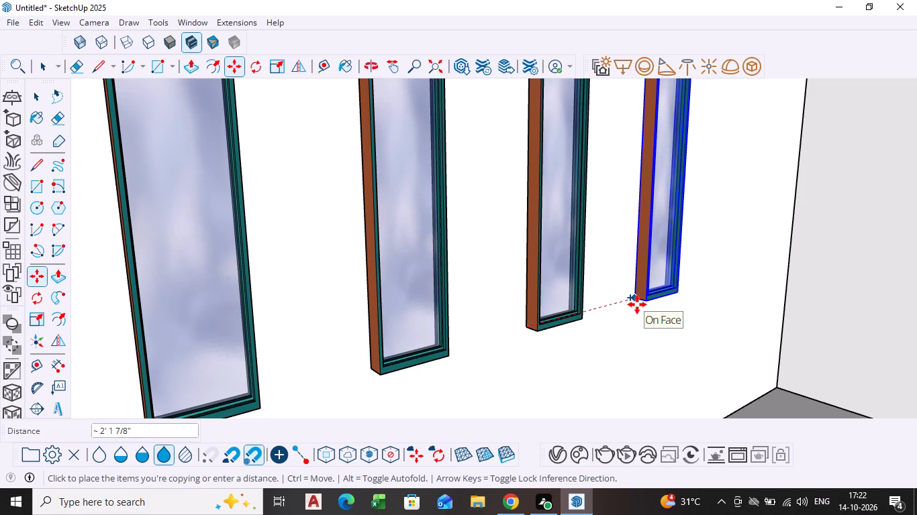
left_click(641, 303)
scroll(693, 305, "down", 6)
middle_click_drag(693, 305, 597, 318)
middle_click_drag(705, 319, 682, 277)
key("space")
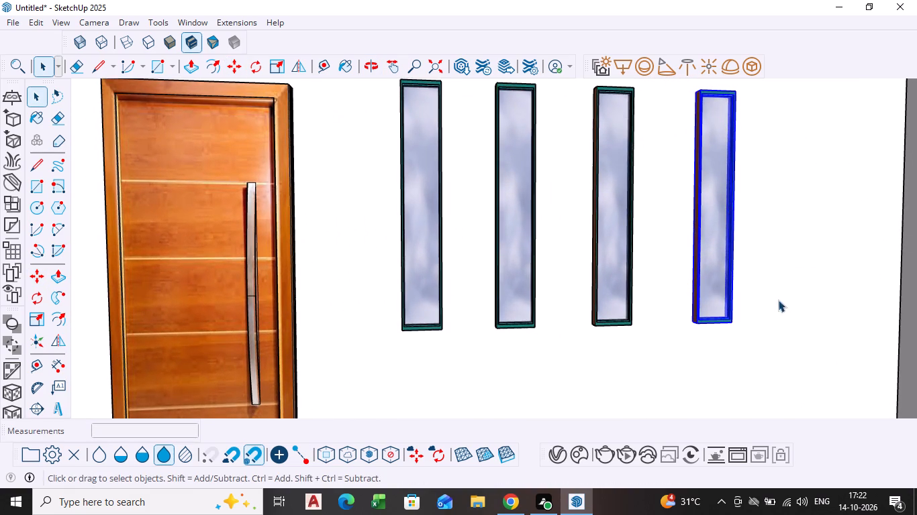
Lengthen the fourth window downward by scaling its bottom along the blue axis toward the floor, and deselect it.
middle_click_drag(726, 324, 710, 290, "shift")
scroll(708, 292, "up", 3)
middle_click_drag(708, 291, 708, 262)
left_click(40, 320)
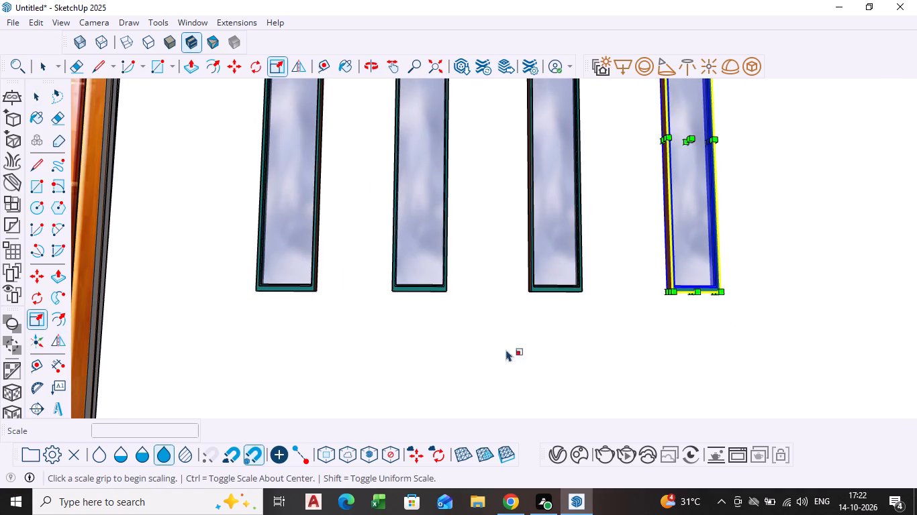
scroll(677, 338, "up", 4)
middle_click_drag(701, 283, 701, 262)
scroll(701, 272, "up", 3)
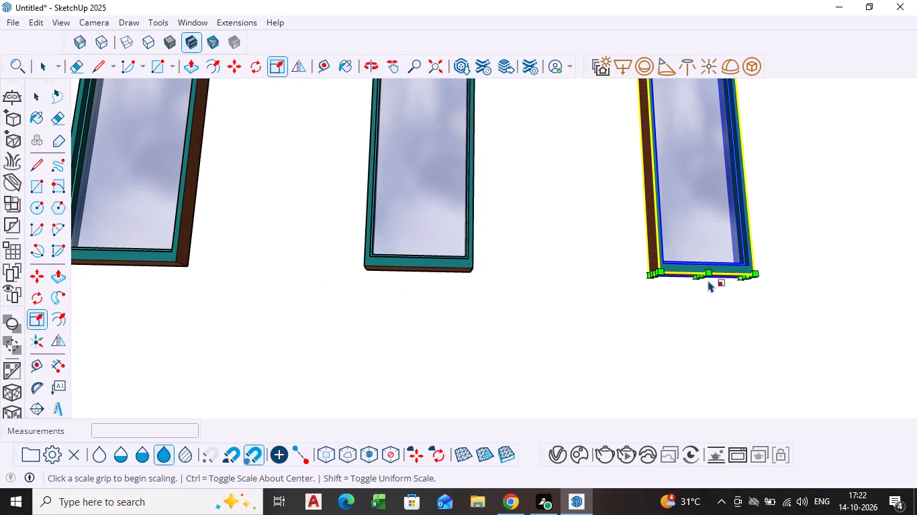
scroll(710, 287, "up", 3)
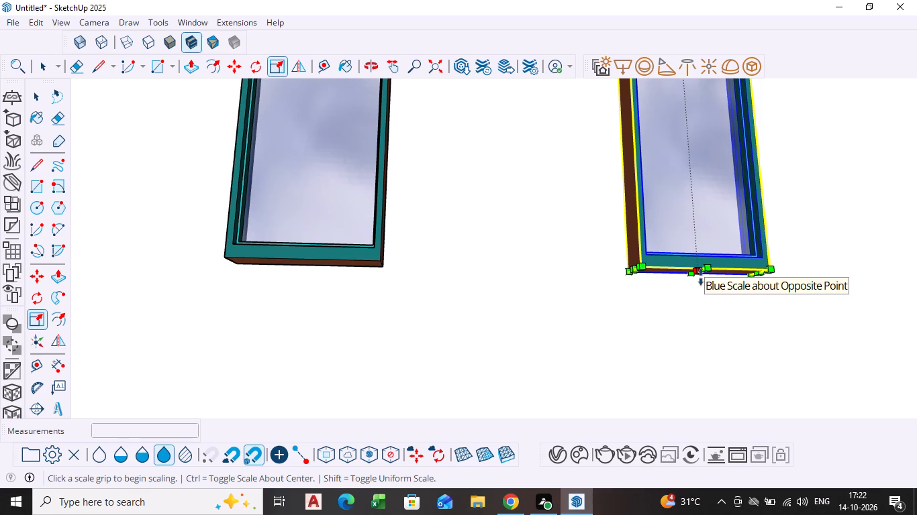
left_click(701, 277)
scroll(701, 312, "down", 9)
middle_click_drag(698, 312, 670, 250, "shift")
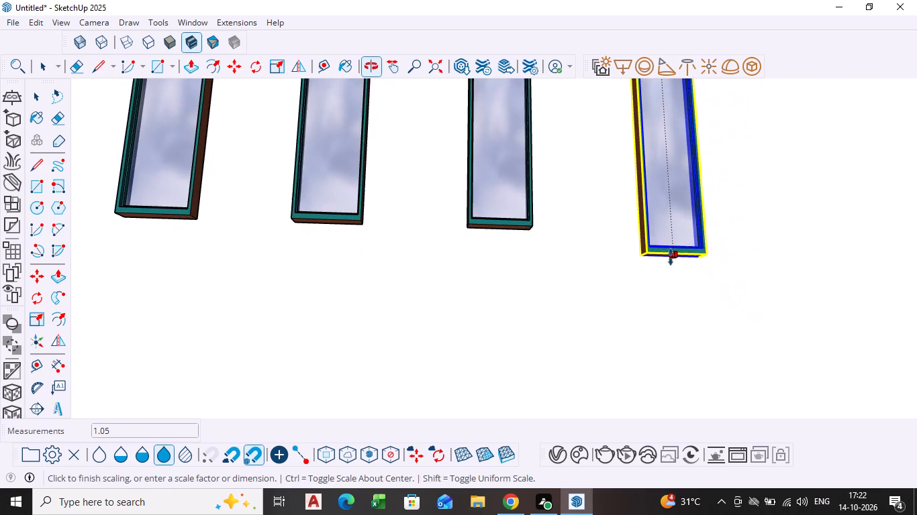
scroll(674, 355, "down", 9)
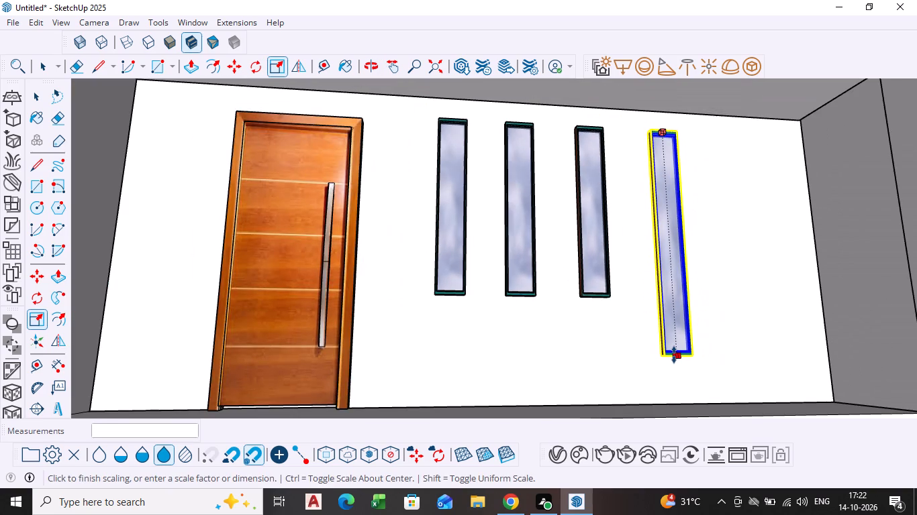
left_click(674, 374)
key("space")
scroll(742, 318, "down", 3)
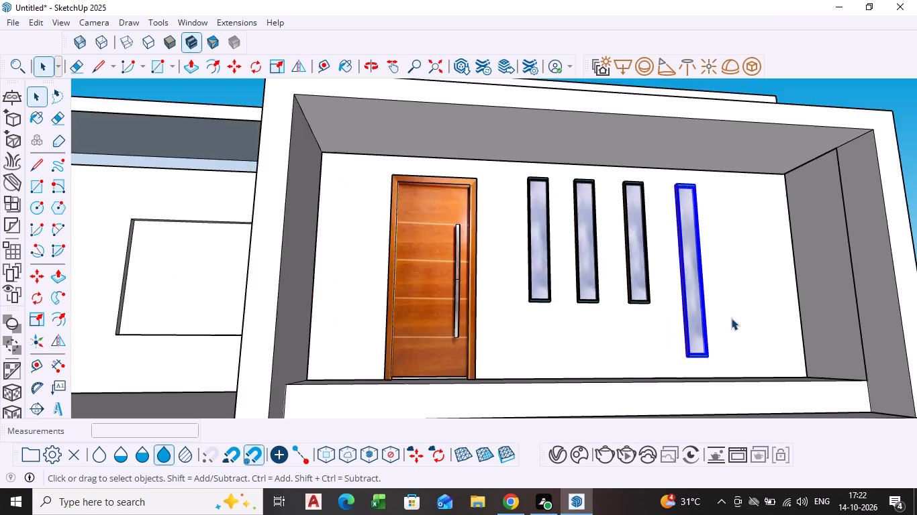
scroll(731, 318, "down", 2)
middle_click_drag(731, 319, 736, 365)
left_click(839, 111)
Move the tall fourth window about 1' 9" along the red axis, away from the other three windows.
scroll(734, 310, "down", 2)
middle_click_drag(730, 313, 715, 323)
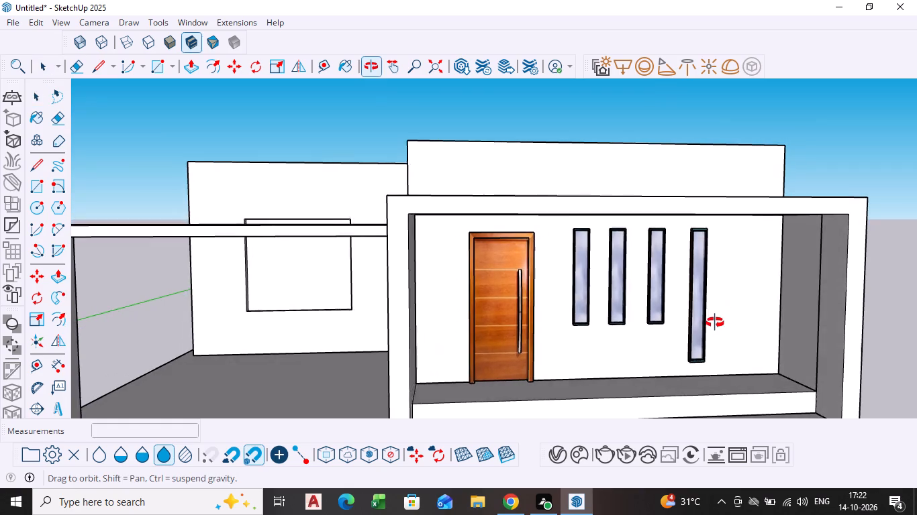
middle_click_drag(715, 323, 711, 325)
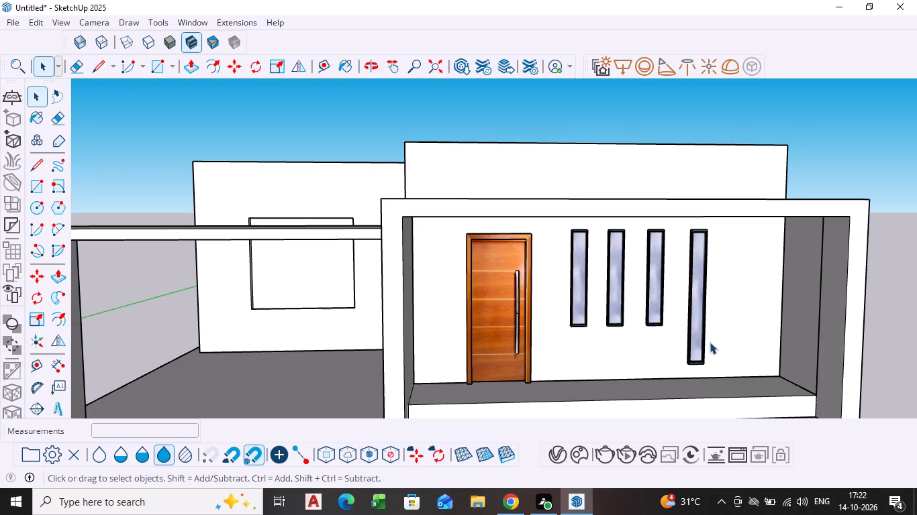
left_click(698, 292)
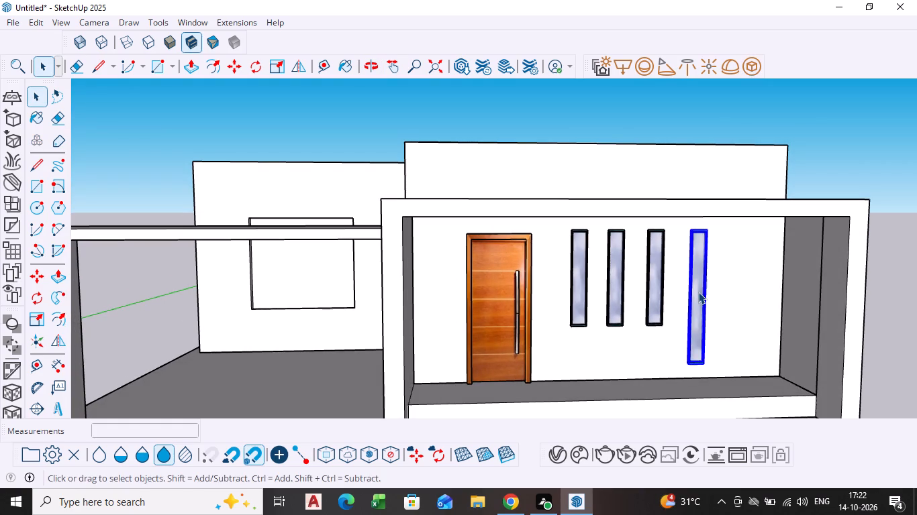
key("m")
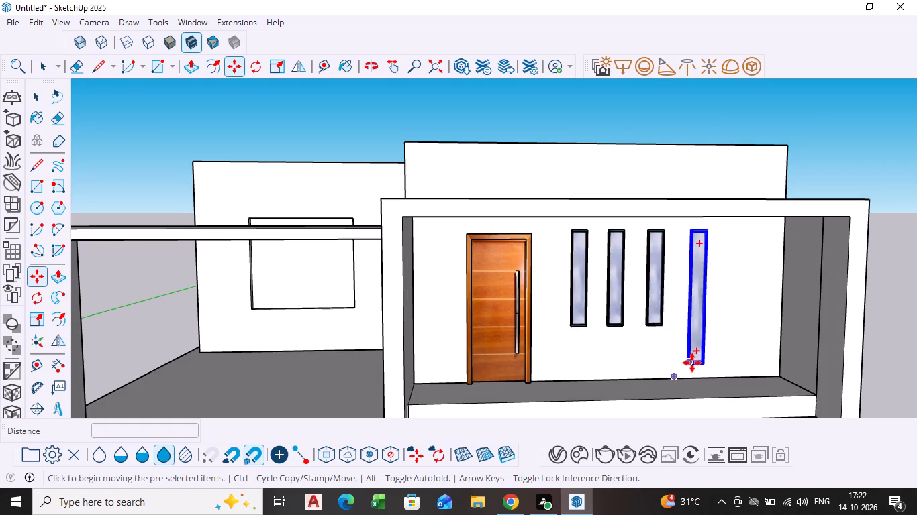
left_click(692, 363)
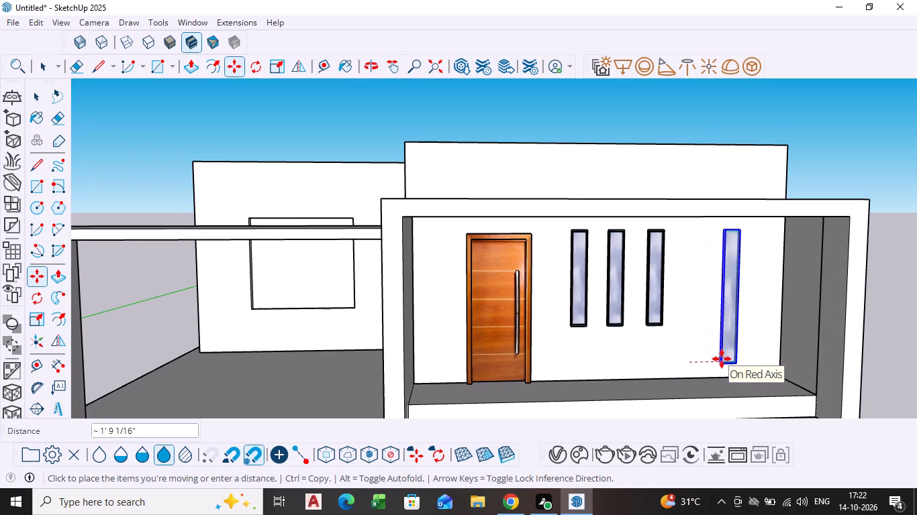
left_click(722, 359)
key("space")
Move the third window about 1' 3" along the wall toward the tall window.
scroll(640, 327, "up", 3)
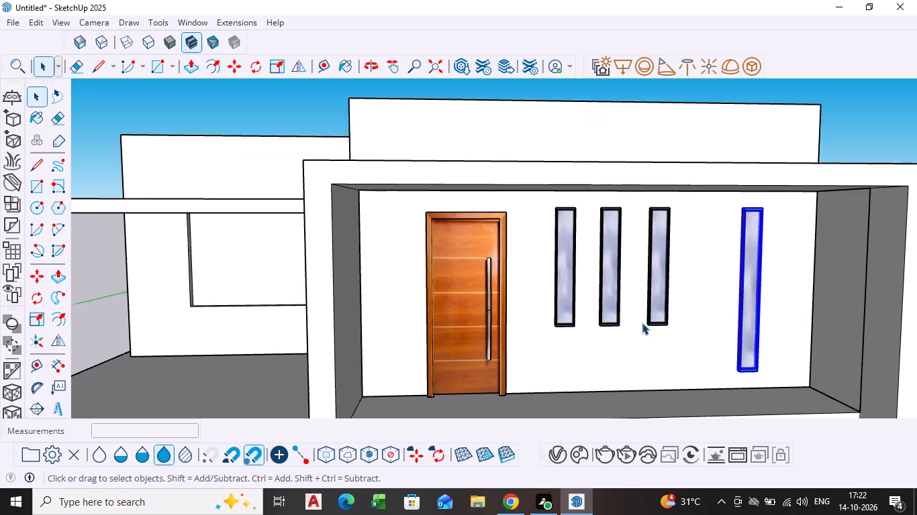
left_click(649, 319)
key("m")
scroll(649, 319, "up", 4)
middle_click_drag(650, 319, 702, 335)
scroll(702, 335, "down", 1)
scroll(659, 317, "up", 8)
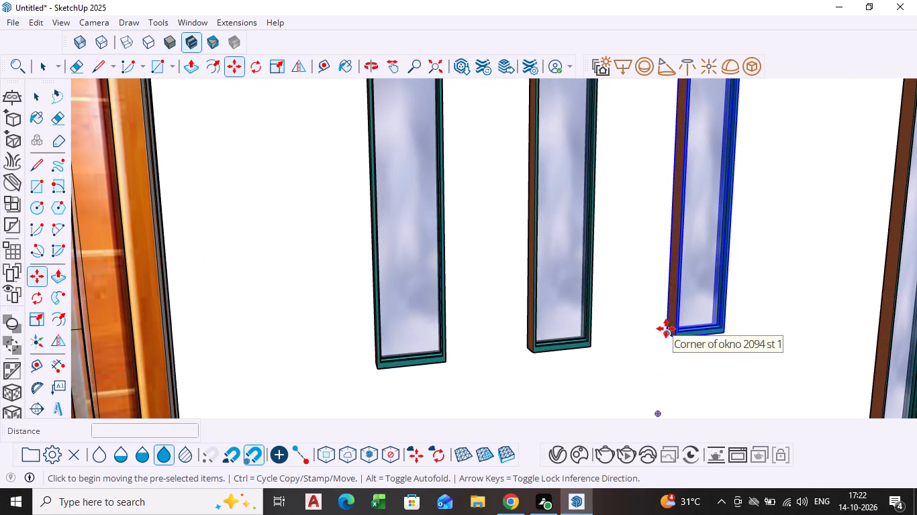
left_click(666, 329)
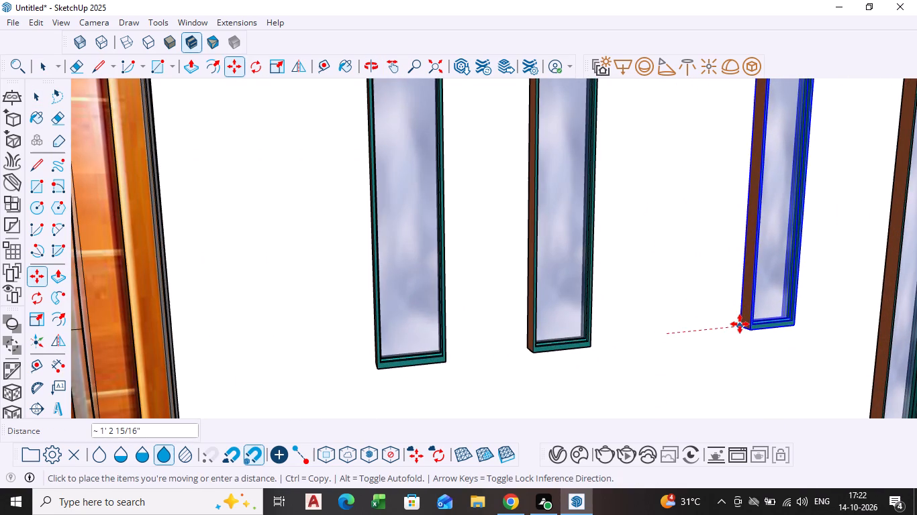
left_click(740, 324)
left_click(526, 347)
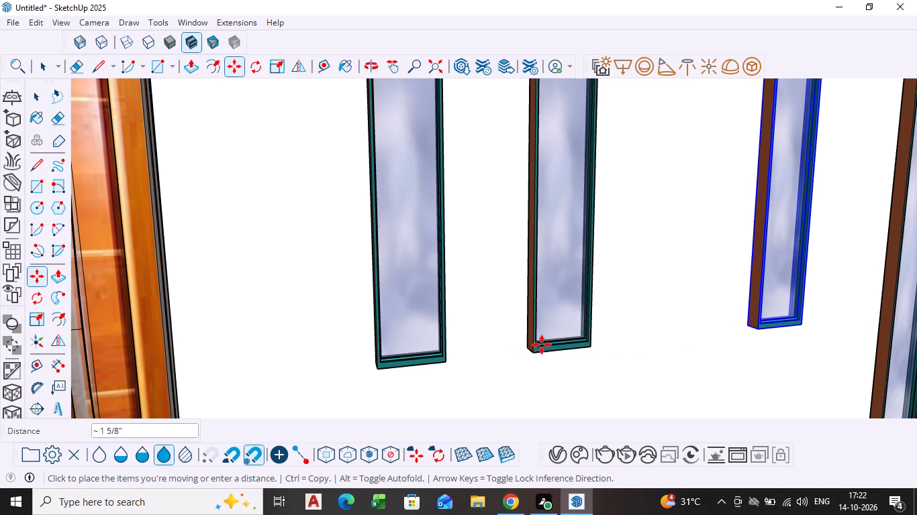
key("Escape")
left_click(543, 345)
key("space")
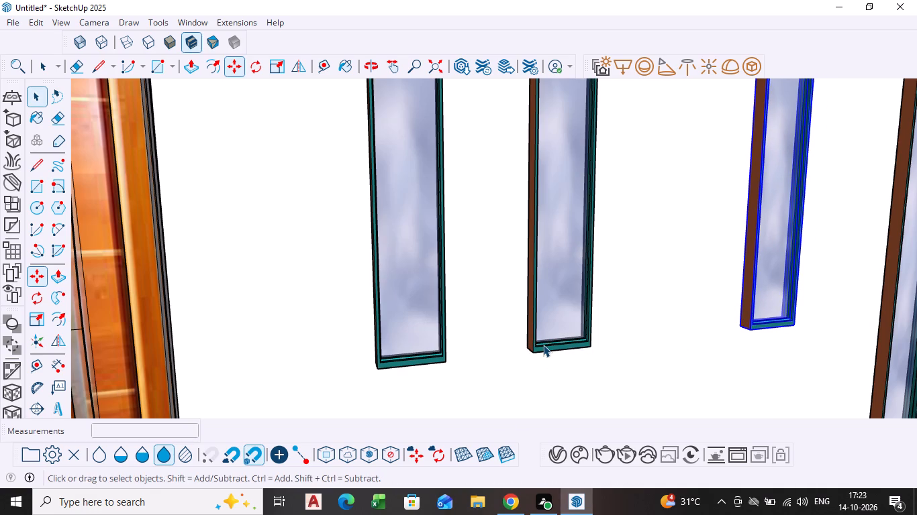
Move the second window about 8 7/8" along the wall toward the third window, and deselect it.
left_click(543, 345)
key("m")
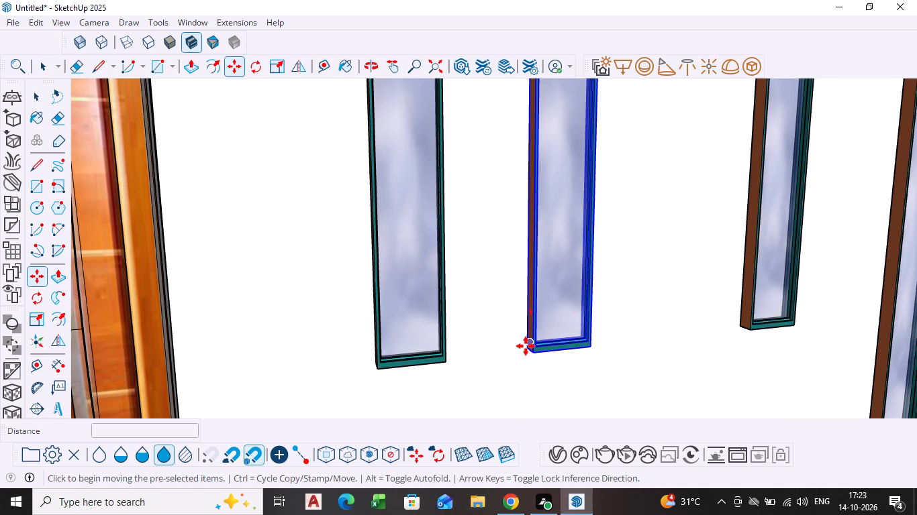
left_click(526, 346)
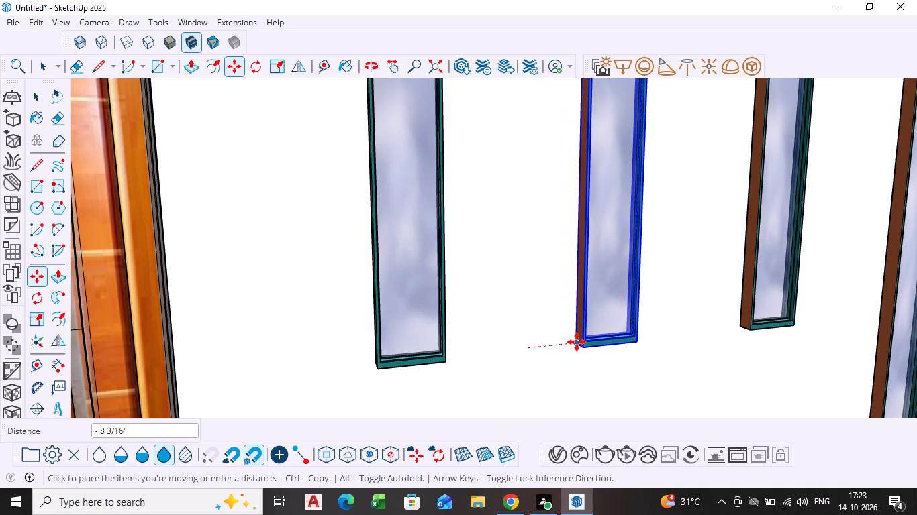
left_click(580, 342)
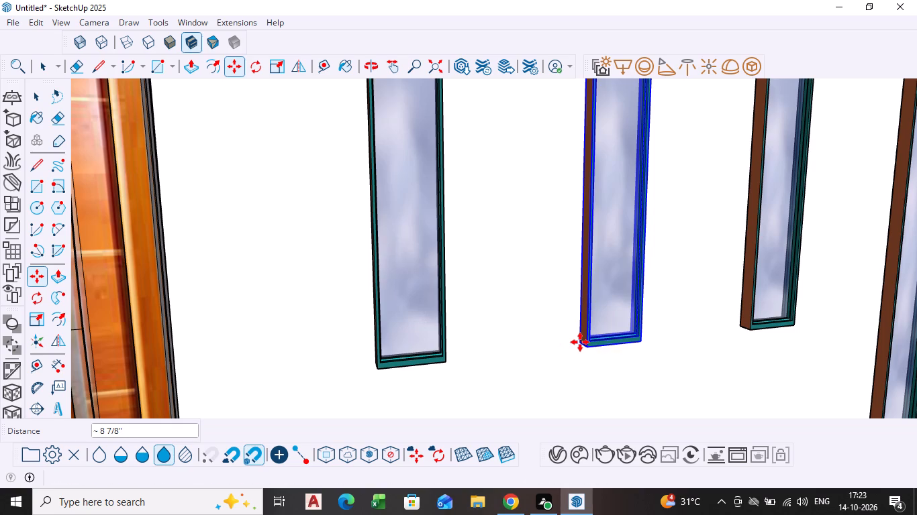
key("space")
scroll(580, 342, "down", 14)
middle_click_drag(626, 336, 618, 339)
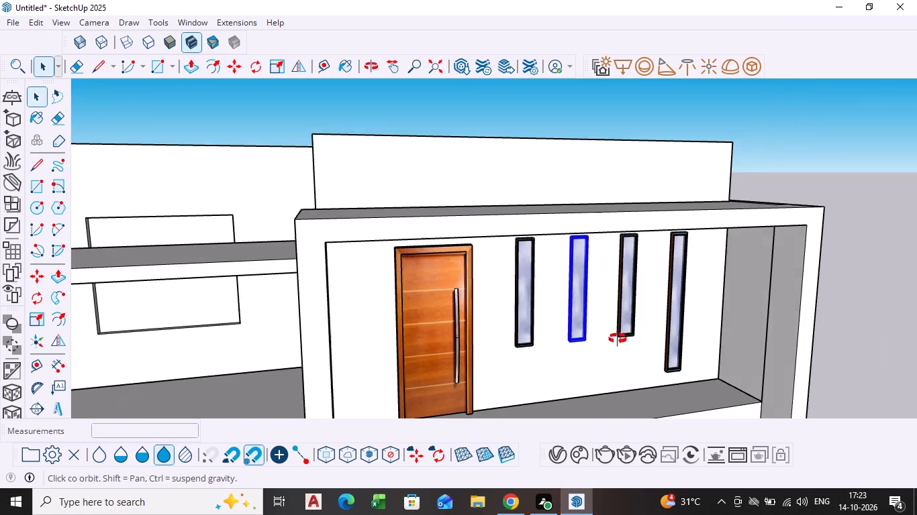
middle_click_drag(618, 339, 606, 339)
left_click(789, 150)
Examine the spacing and heights of the four windows beside the door within the framed front.
scroll(630, 305, "up", 3)
middle_click_drag(597, 320, 582, 307)
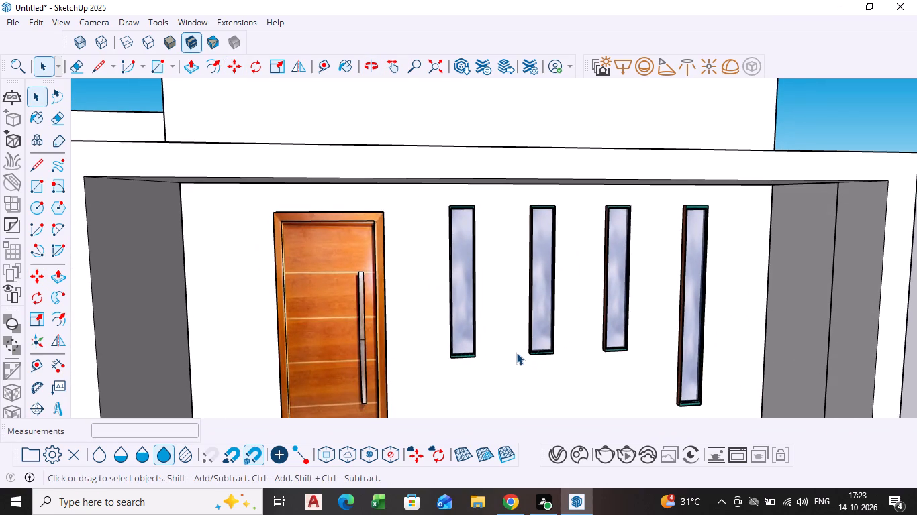
scroll(516, 353, "down", 1)
scroll(547, 268, "down", 6)
middle_click_drag(552, 319, 542, 337)
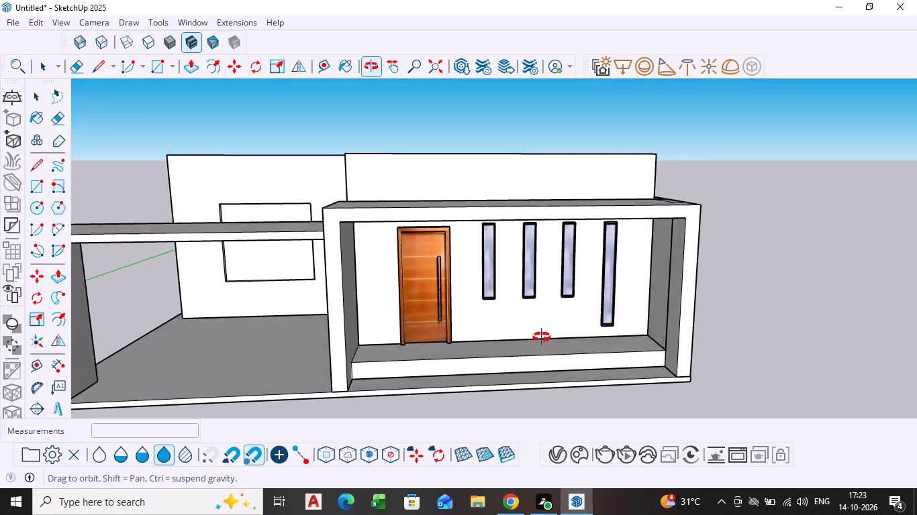
middle_click_drag(542, 337, 532, 353)
scroll(532, 353, "down", 1)
middle_click_drag(532, 353, 532, 328)
scroll(530, 280, "up", 3)
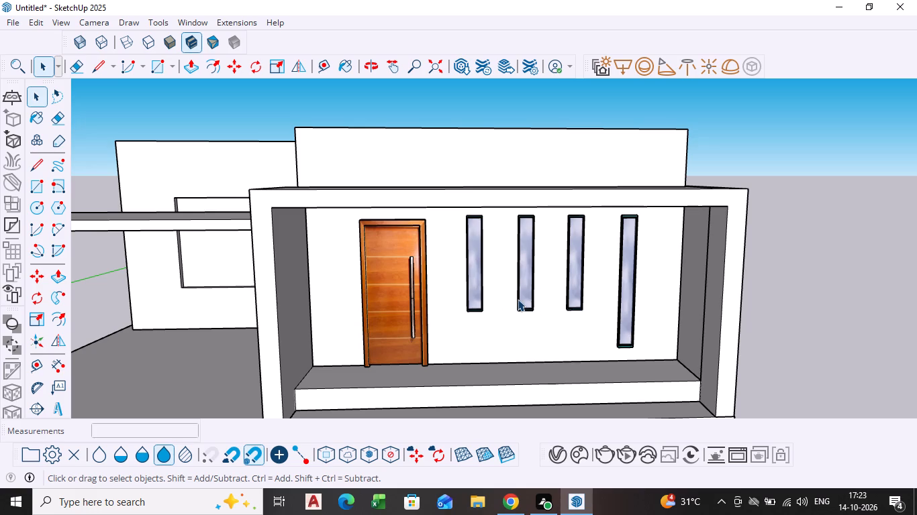
Move the second window about 1' 1" along the red axis toward the first window beside the door.
scroll(516, 301, "up", 2)
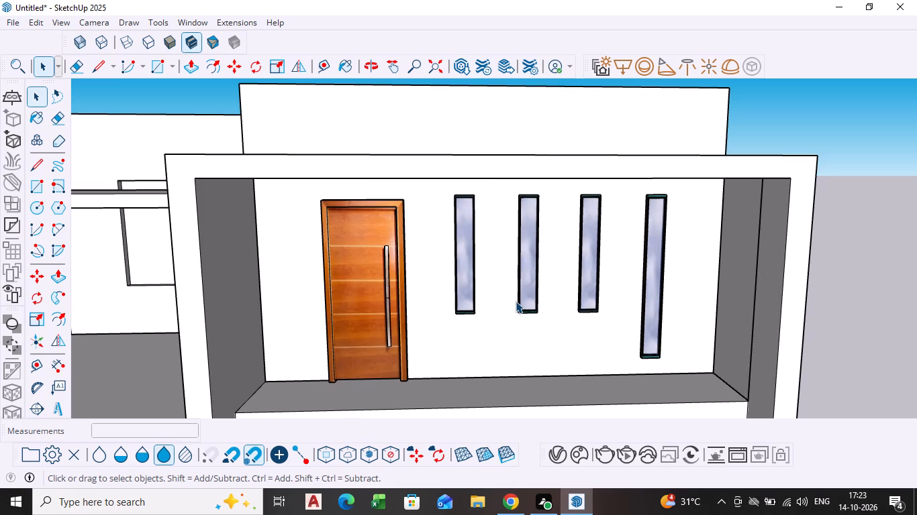
scroll(530, 300, "up", 2)
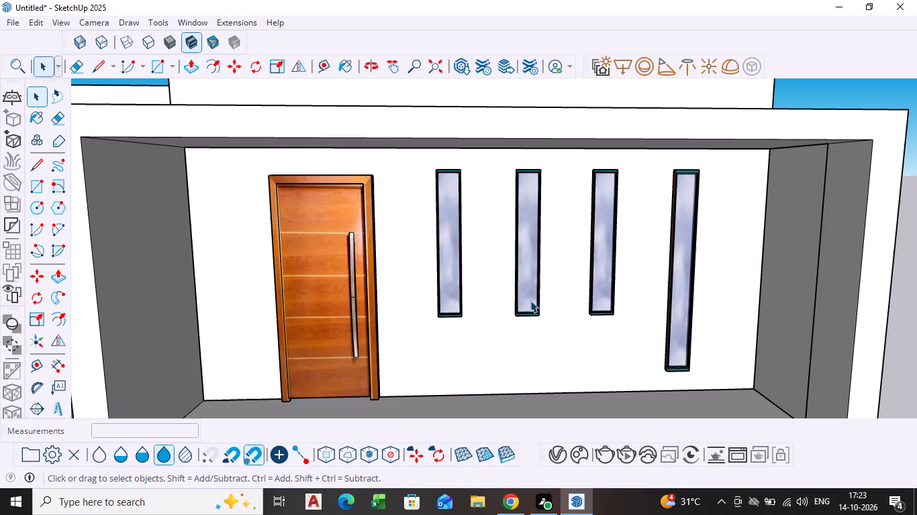
left_click(524, 302)
middle_click_drag(524, 306, 593, 308)
scroll(560, 310, "up", 4)
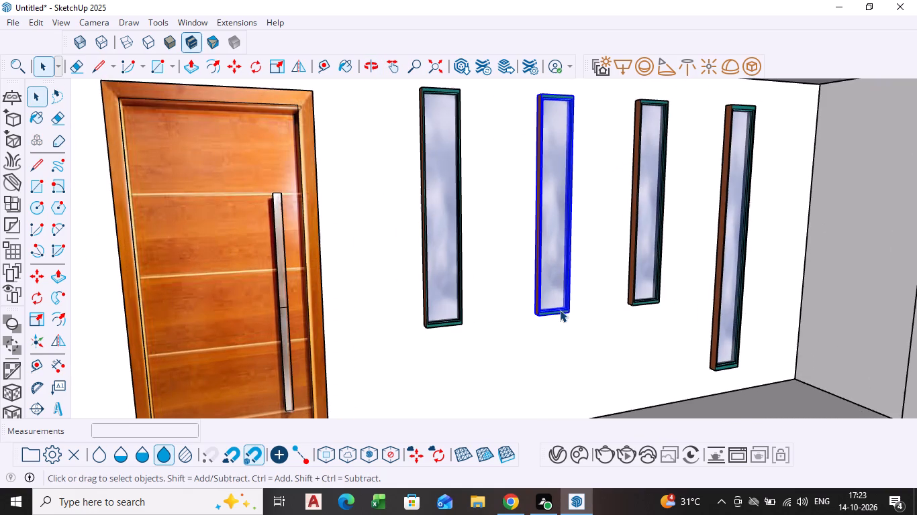
key("m")
scroll(524, 312, "up", 3)
middle_click_drag(526, 308, 547, 322)
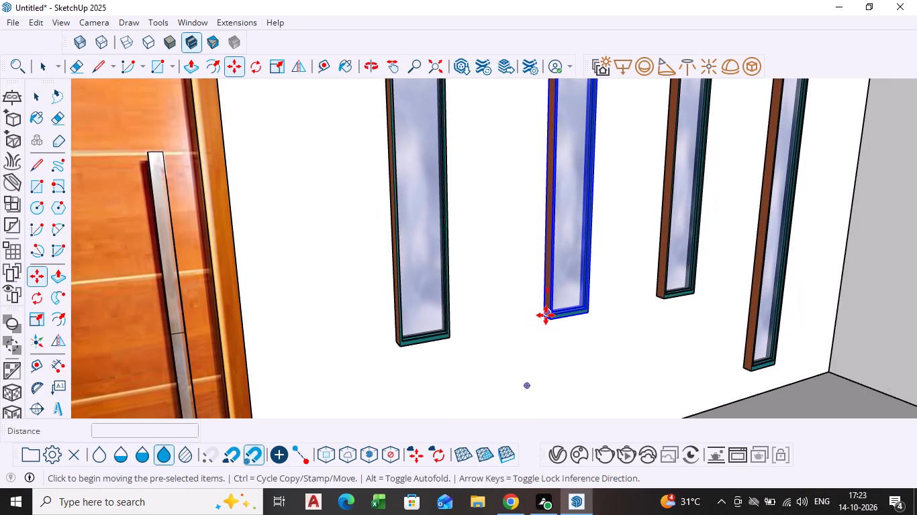
left_click(545, 314)
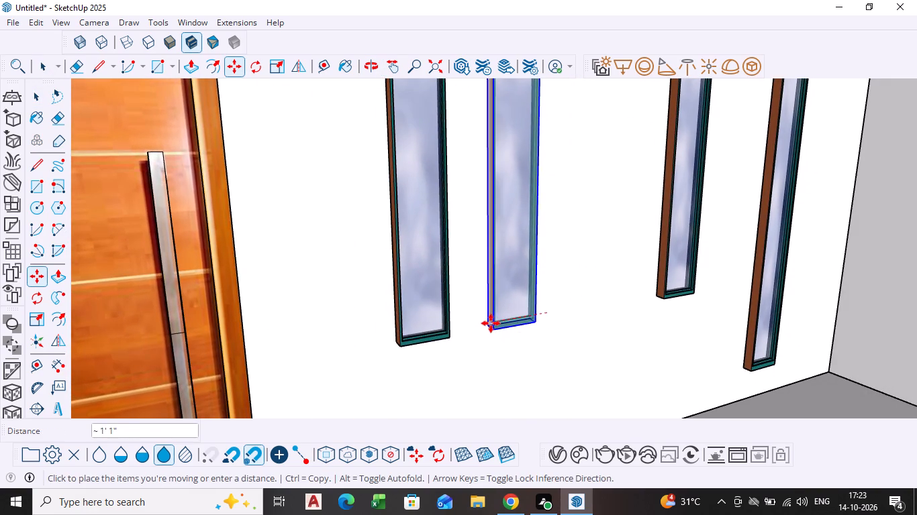
left_click(489, 325)
Copy the second window about 1' 10 3/4" along the red axis toward the third window, and deselect the copy.
left_click(486, 325, "ctrl")
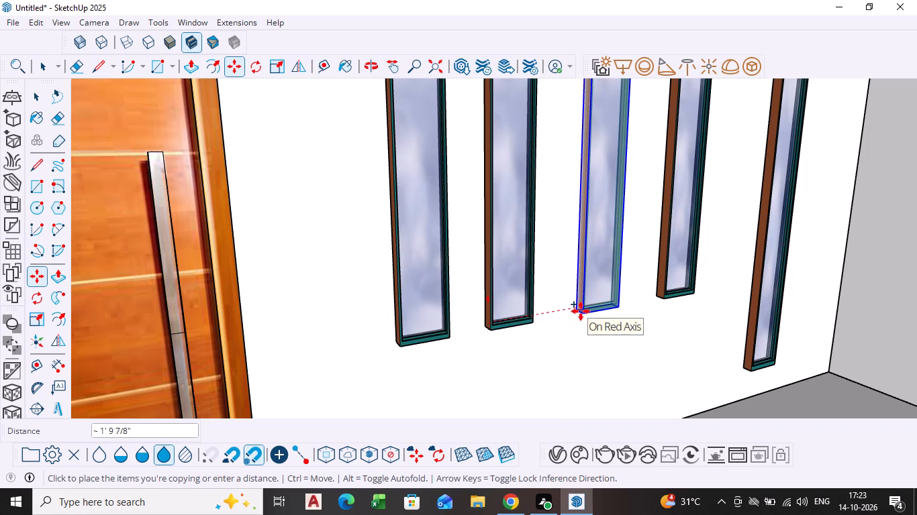
left_click(584, 310)
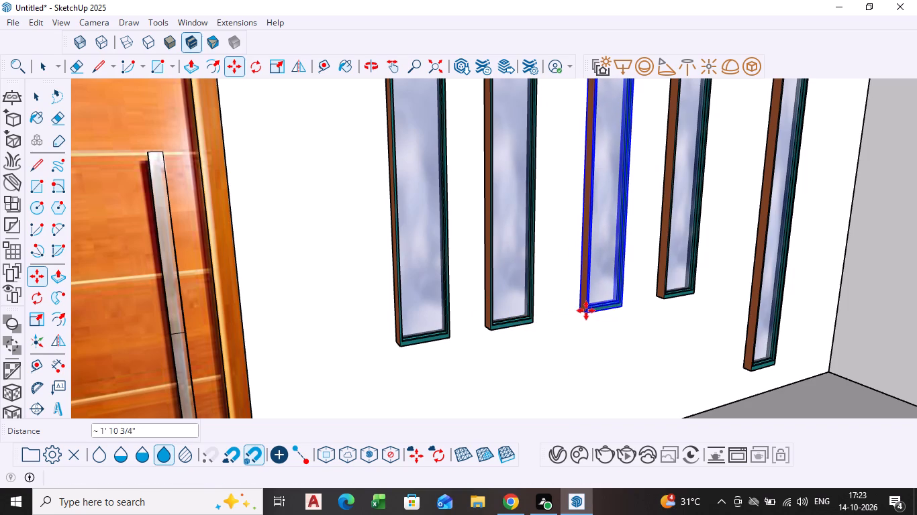
scroll(837, 301, "down", 6)
middle_click_drag(828, 307, 751, 306)
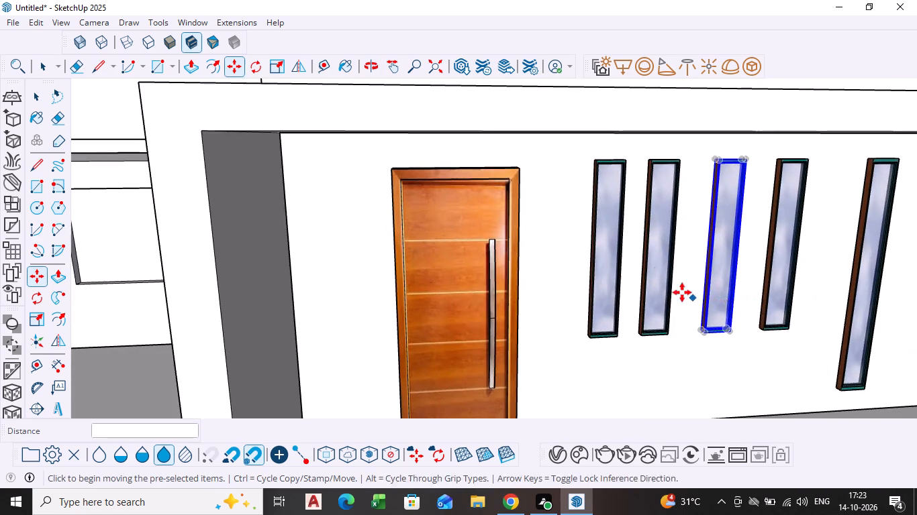
scroll(654, 239, "down", 5)
key("space")
left_click(893, 132)
Examine the spacing and alignment of the five windows beside the door within the framed front.
scroll(711, 290, "down", 4)
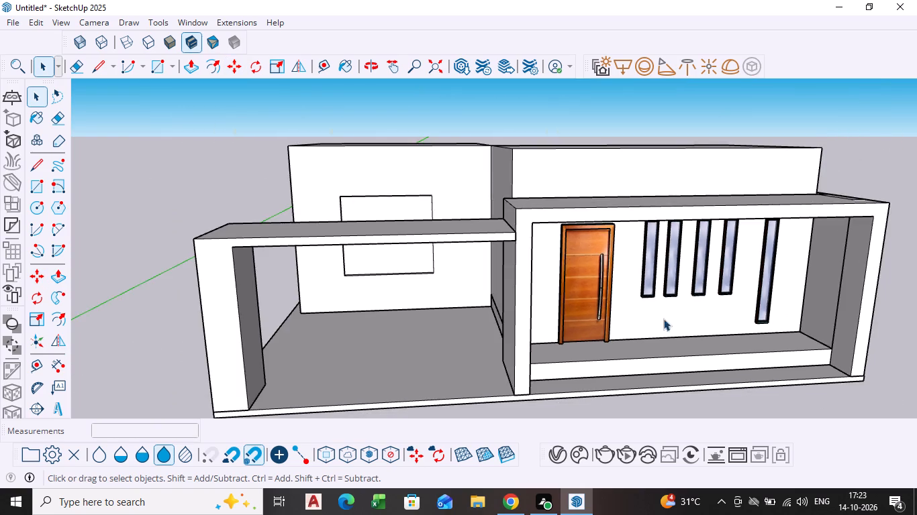
middle_click_drag(662, 319, 599, 276)
scroll(659, 260, "up", 3)
middle_click_drag(641, 254, 628, 225)
scroll(627, 229, "up", 2)
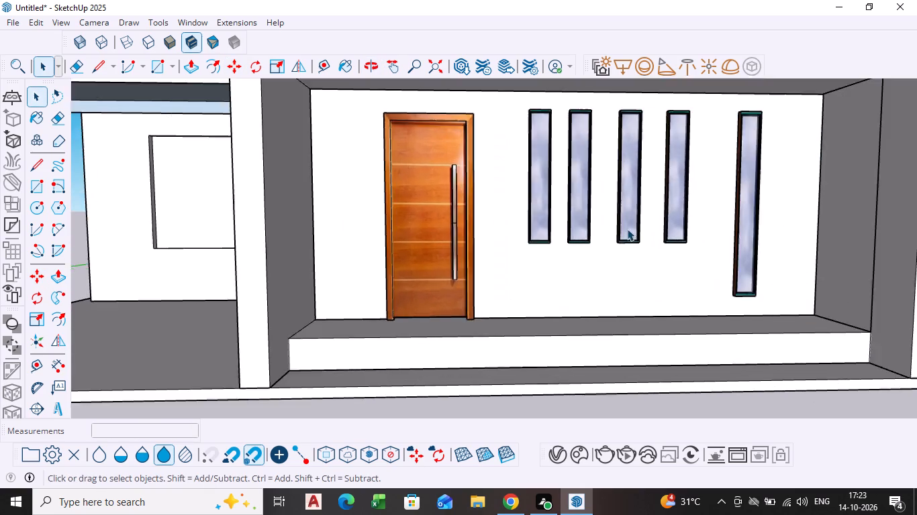
scroll(627, 229, "up", 10)
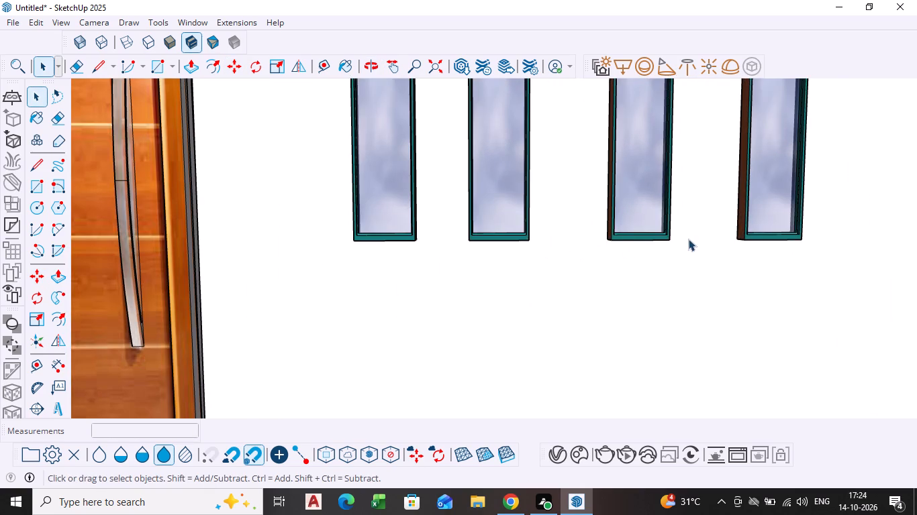
scroll(688, 239, "down", 3)
scroll(804, 227, "down", 7)
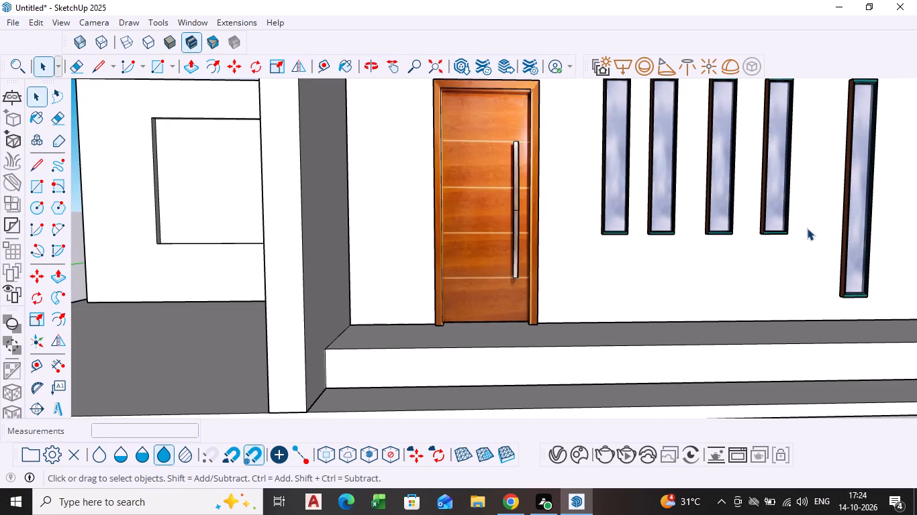
Move the tall fifth window about 7 7/8" along the red axis toward the other four windows, and deselect it.
scroll(814, 229, "down", 1)
middle_click_drag(814, 229, 755, 243, "shift")
left_click(795, 241)
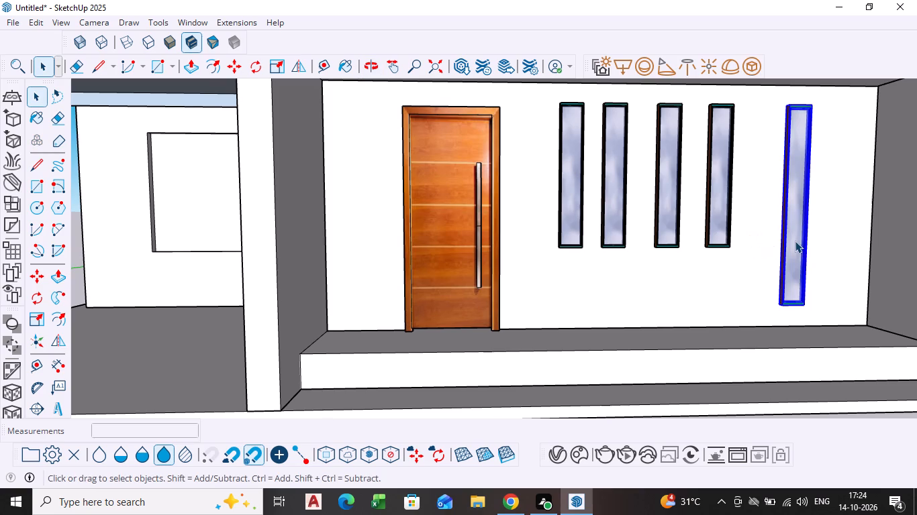
scroll(786, 257, "up", 2)
key("m")
scroll(775, 292, "up", 3)
middle_click_drag(785, 297, 805, 323)
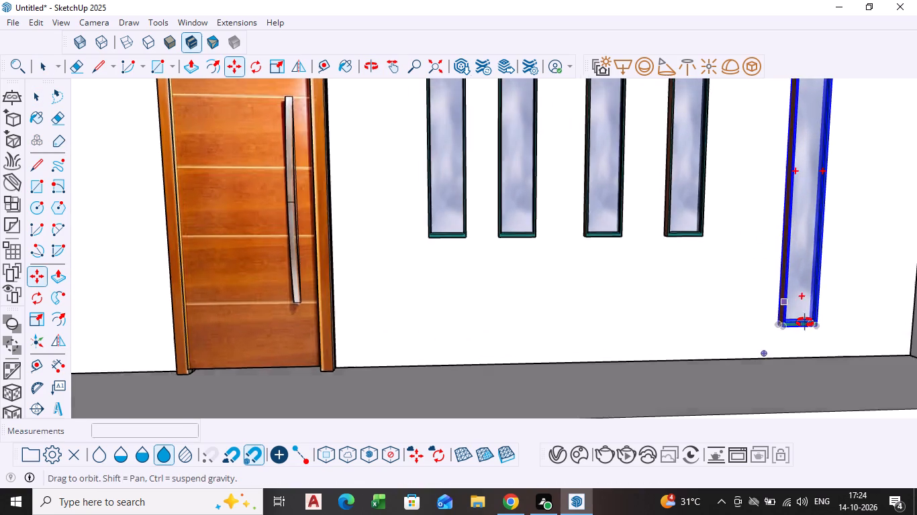
middle_click_drag(805, 323, 817, 321)
scroll(793, 328, "up", 8)
left_click(764, 320)
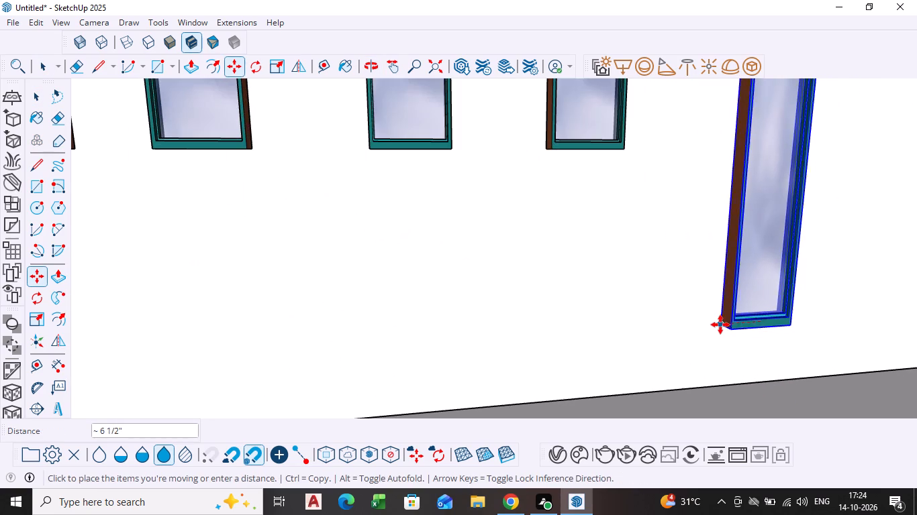
left_click(712, 325)
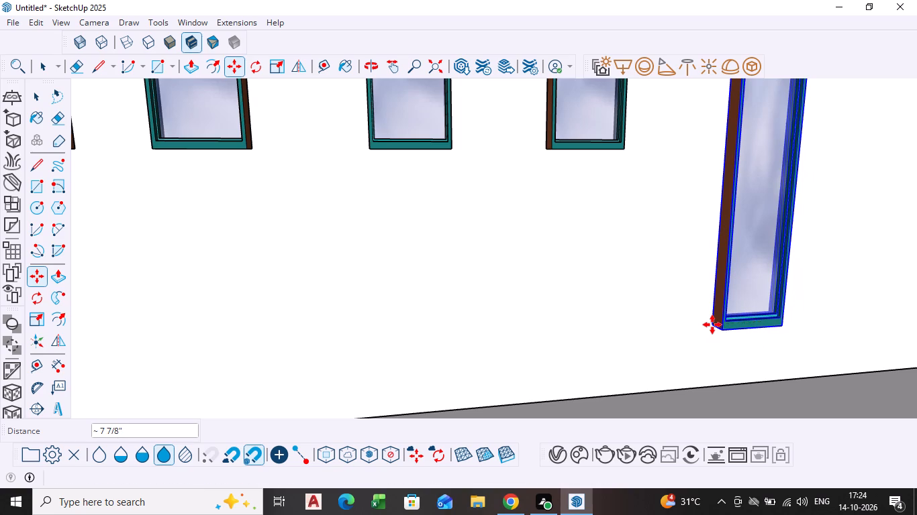
key("space")
scroll(712, 325, "down", 15)
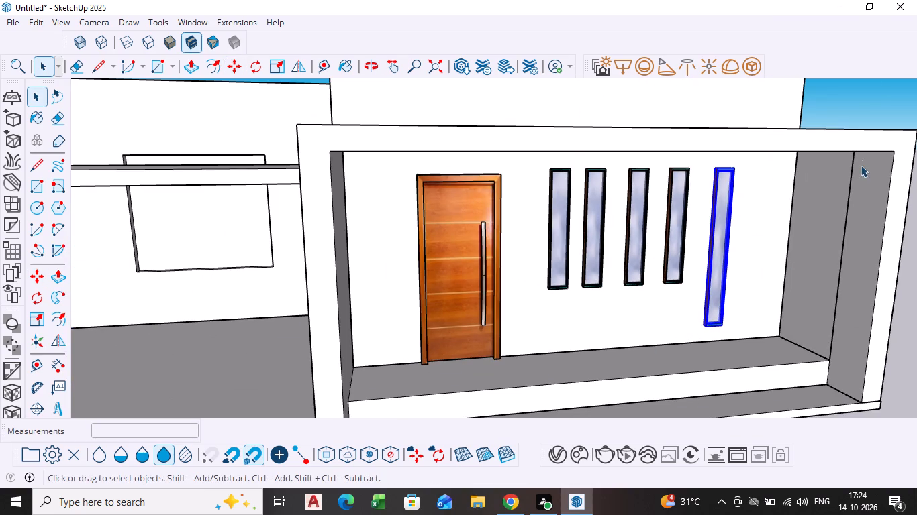
left_click(858, 106)
Open the window nearest the door for editing and select its glass pane.
scroll(664, 381, "down", 2)
middle_click_drag(637, 374, 592, 361)
scroll(581, 283, "up", 3)
triple_click(556, 274)
left_click(546, 260)
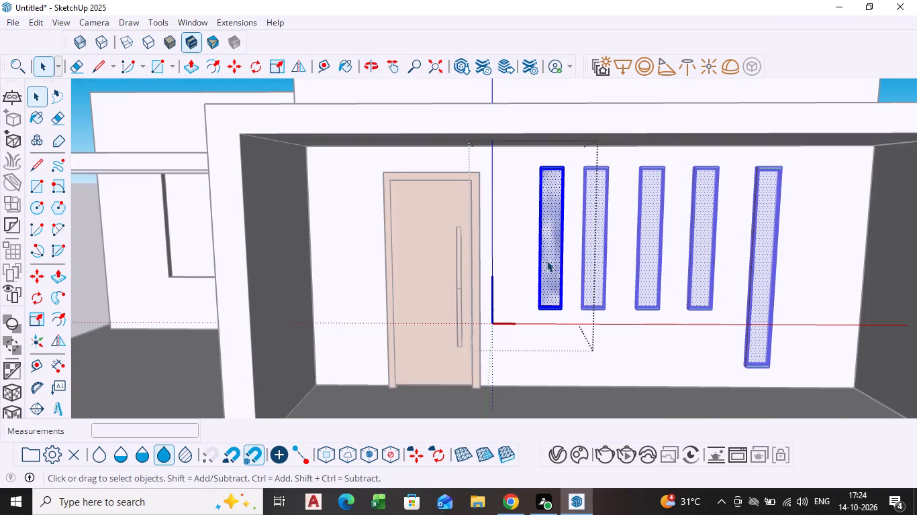
left_click(549, 261)
Paint the window's glass pane with the dark green Steve_Jacket material from the In Model collection.
left_click(38, 120)
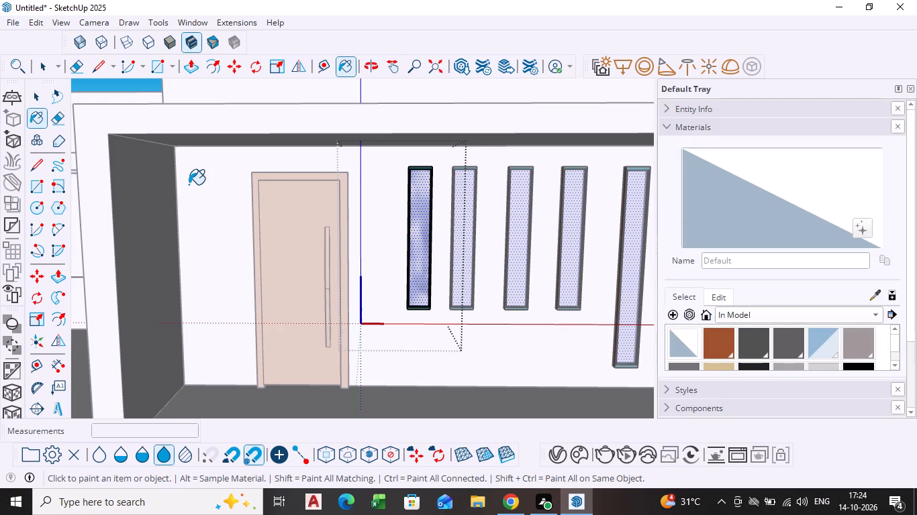
scroll(806, 356, "down", 5)
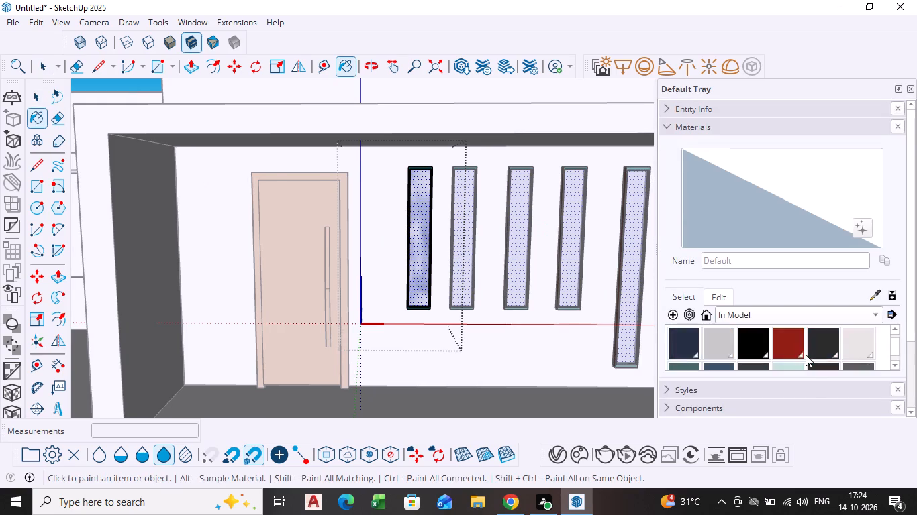
scroll(806, 355, "down", 3)
scroll(721, 339, "down", 3)
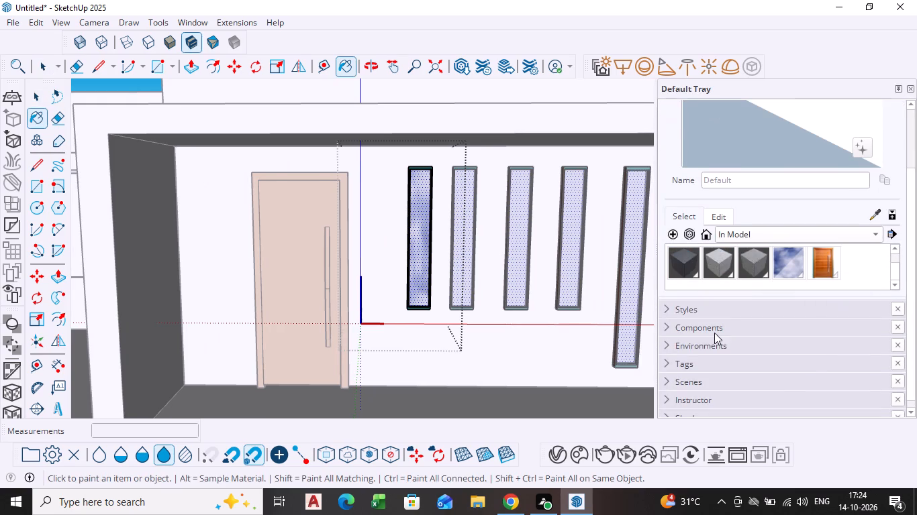
scroll(753, 253, "up", 1)
scroll(805, 268, "up", 2)
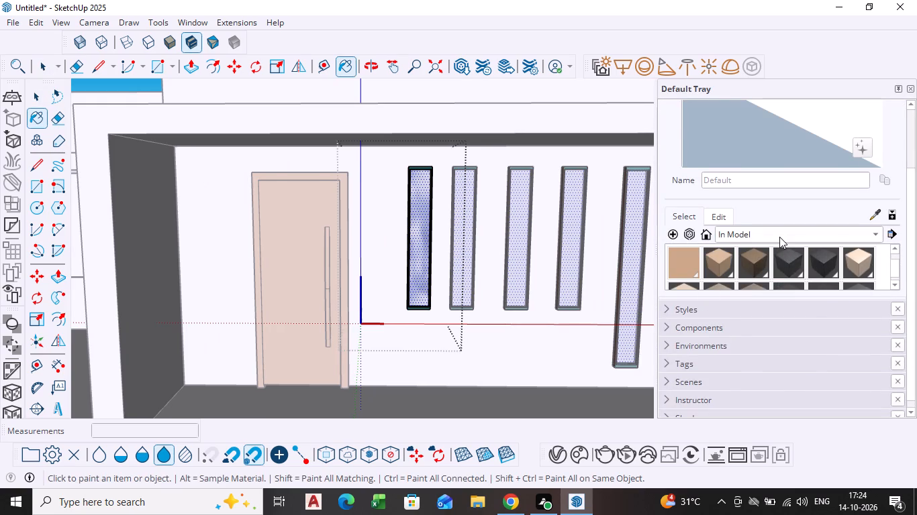
left_click(779, 237)
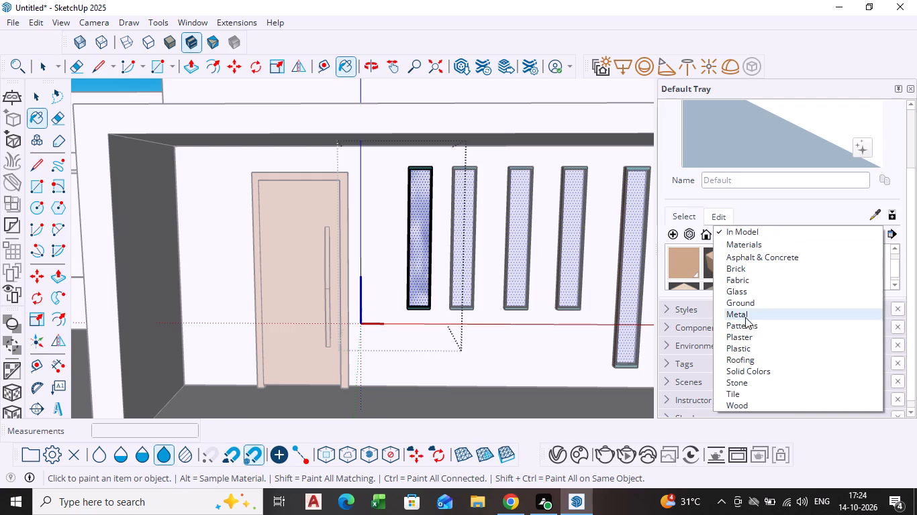
left_click(746, 207)
scroll(738, 267, "down", 2)
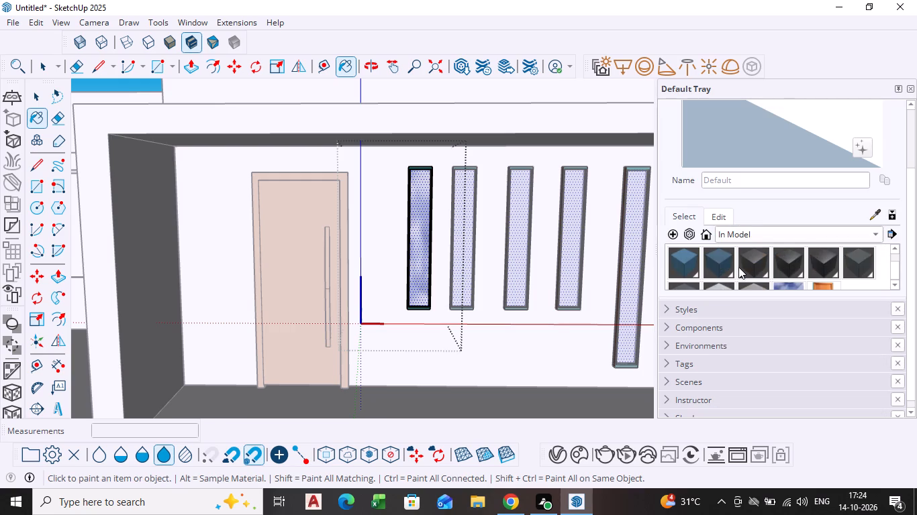
scroll(744, 267, "down", 2)
scroll(751, 260, "up", 4)
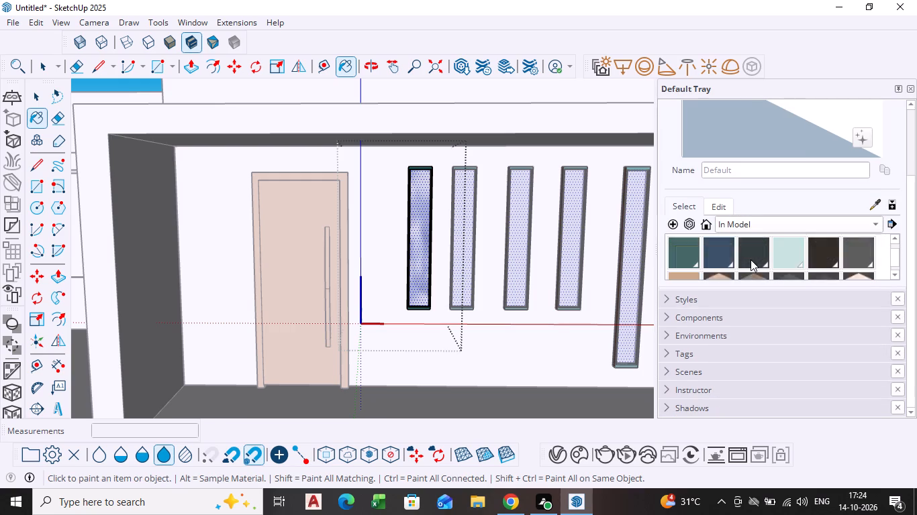
scroll(751, 260, "up", 4)
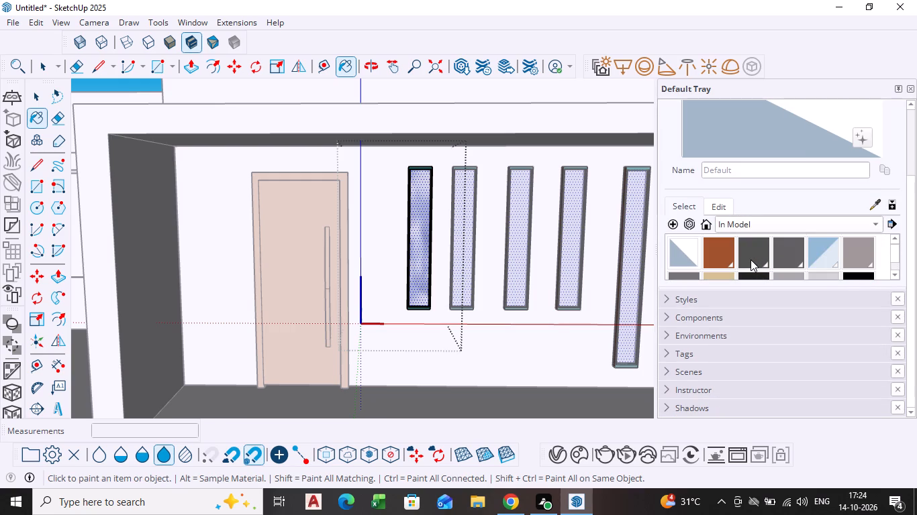
scroll(751, 260, "down", 2)
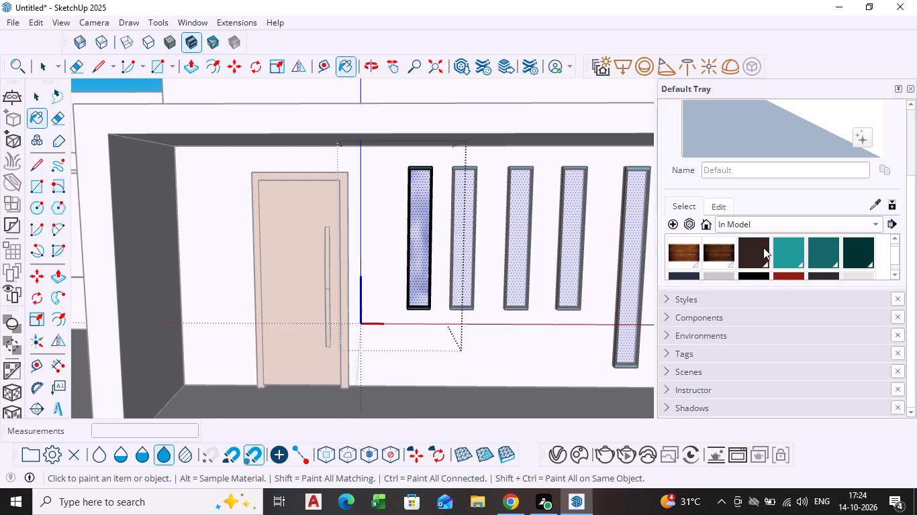
scroll(830, 241, "down", 2)
left_click(685, 244)
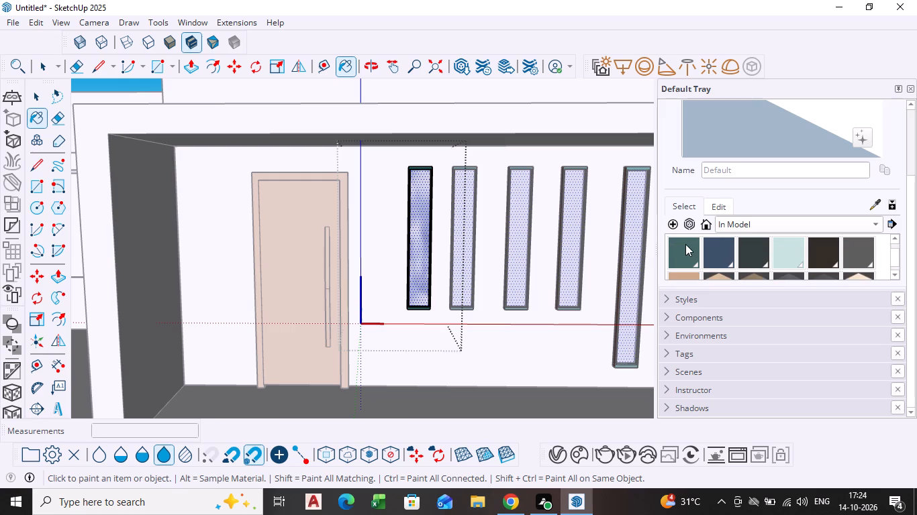
scroll(446, 244, "up", 3)
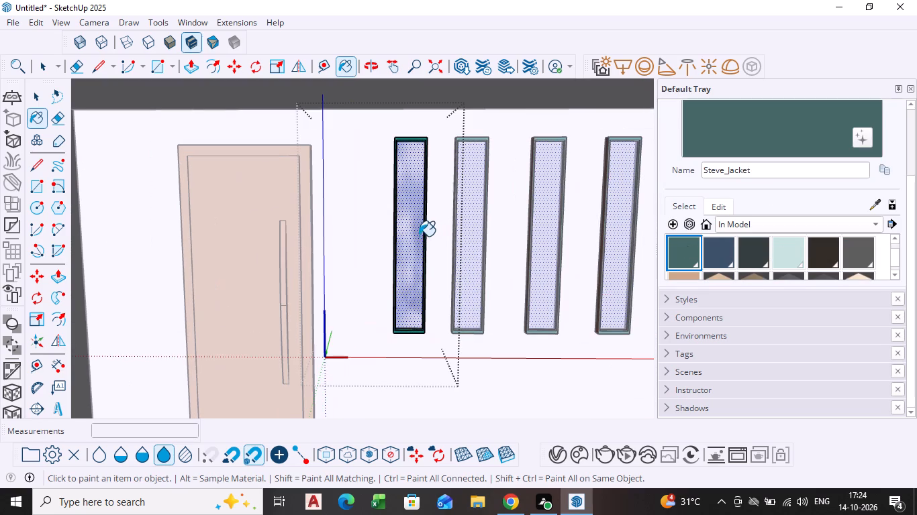
left_click(415, 235)
left_click(472, 262)
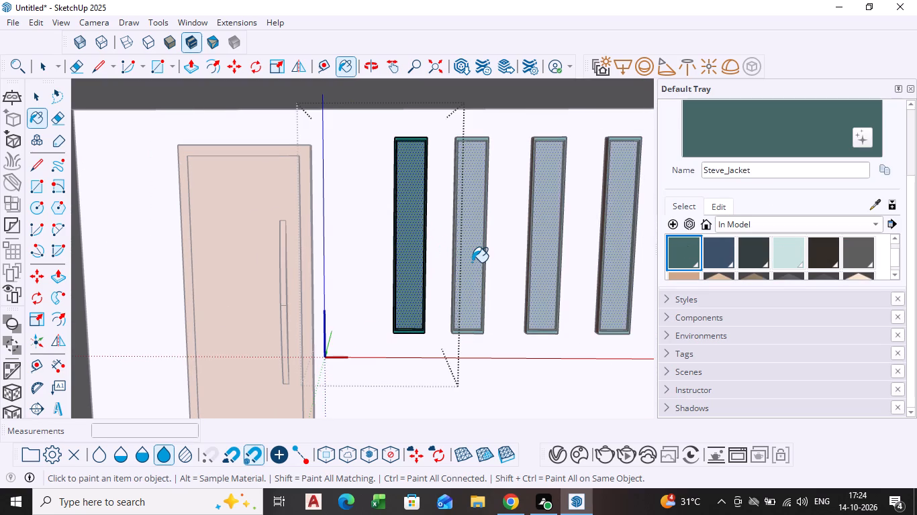
Browse the In Model and Stone material collections for a suitable colour for the window glass.
scroll(759, 264, "down", 4)
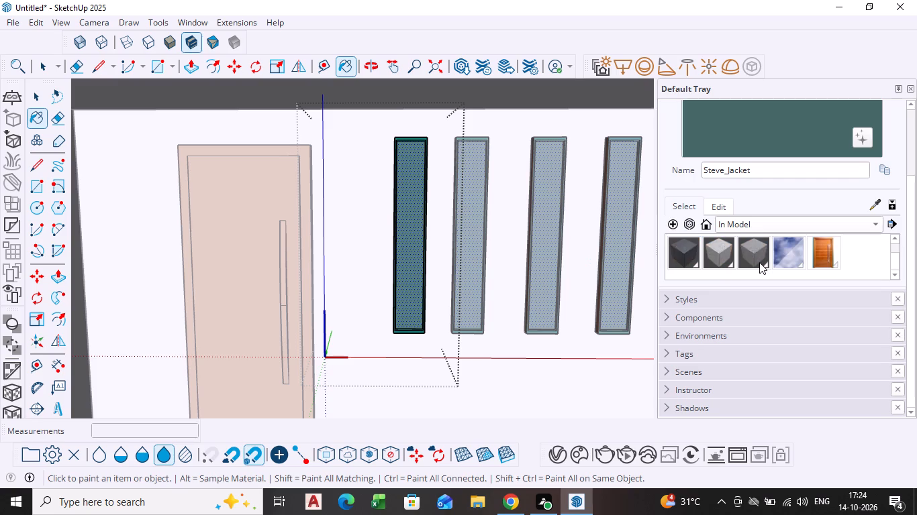
scroll(759, 262, "up", 6)
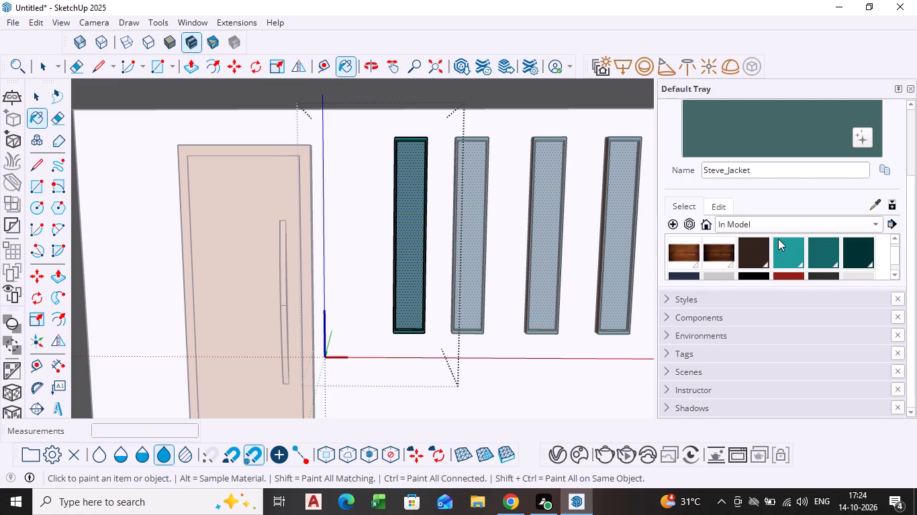
scroll(781, 248, "up", 5)
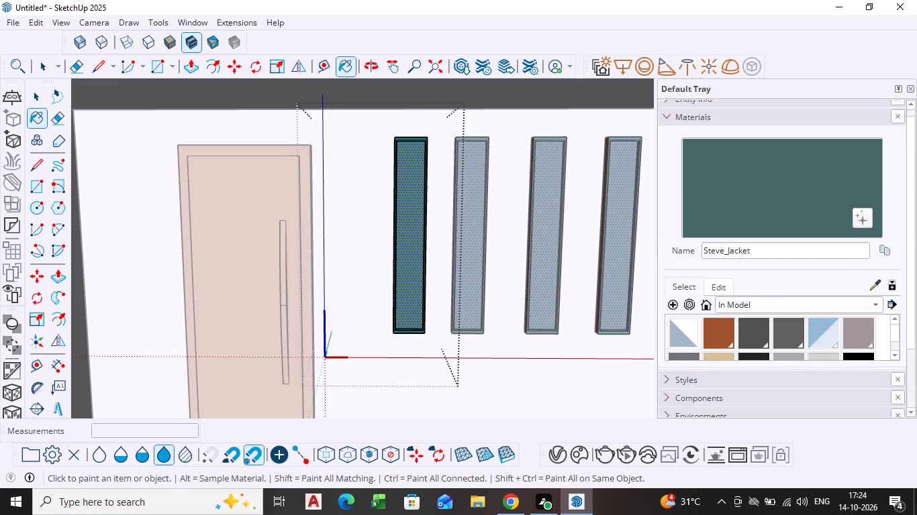
left_click(682, 284)
left_click(754, 308)
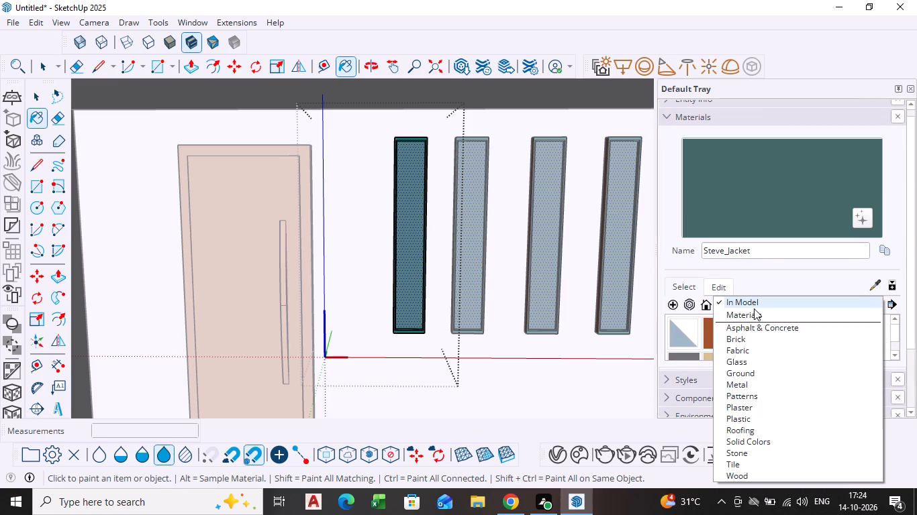
left_click(754, 319)
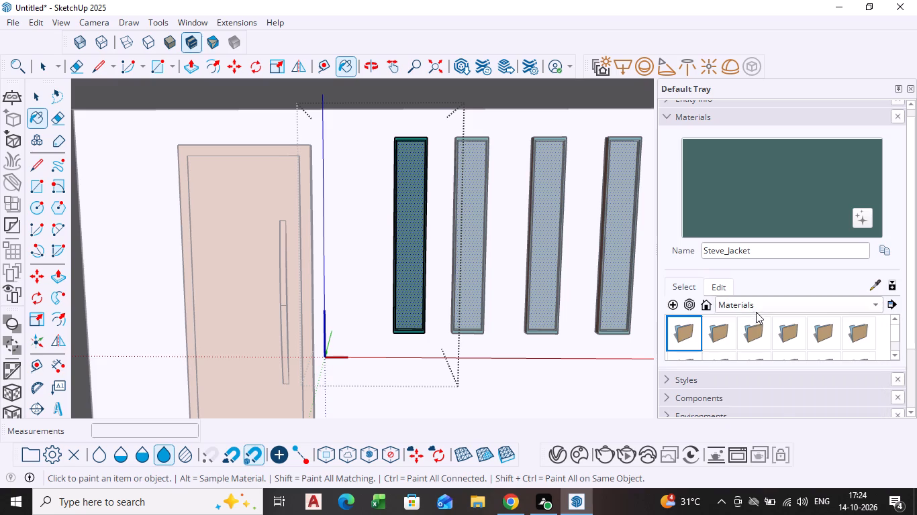
left_click(757, 309)
left_click(731, 443)
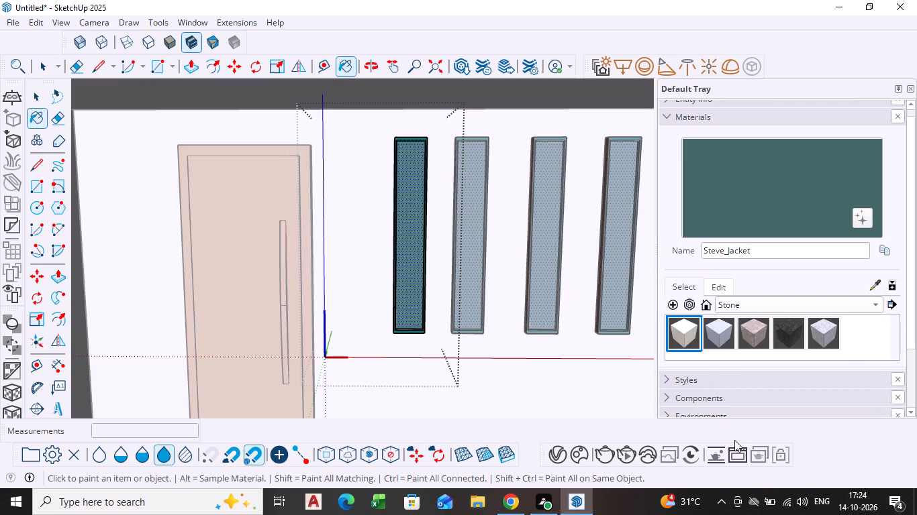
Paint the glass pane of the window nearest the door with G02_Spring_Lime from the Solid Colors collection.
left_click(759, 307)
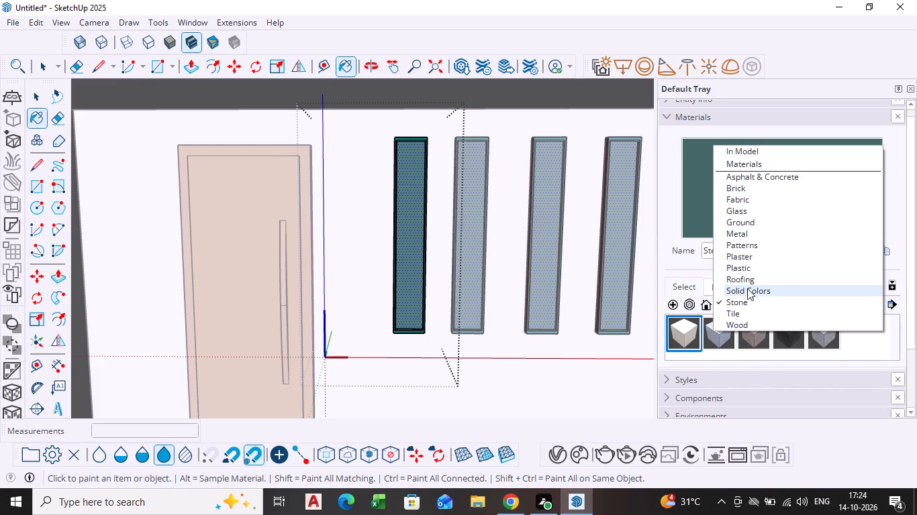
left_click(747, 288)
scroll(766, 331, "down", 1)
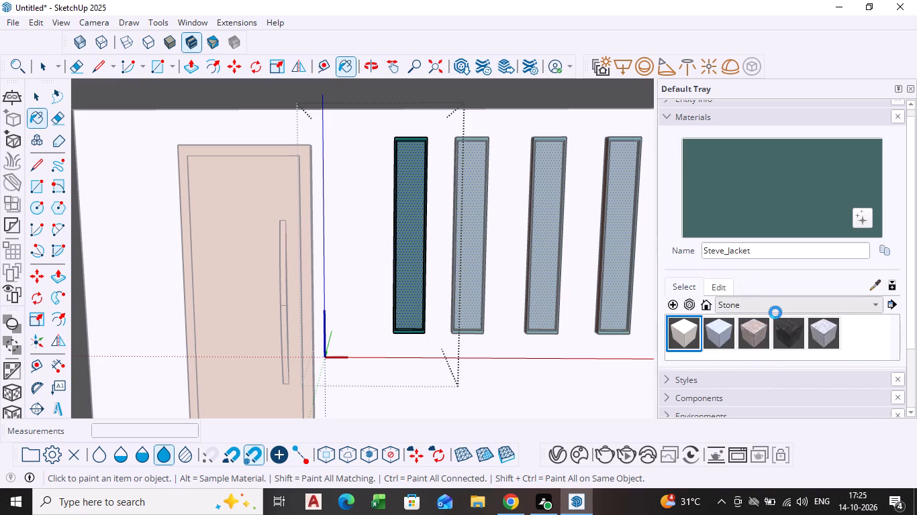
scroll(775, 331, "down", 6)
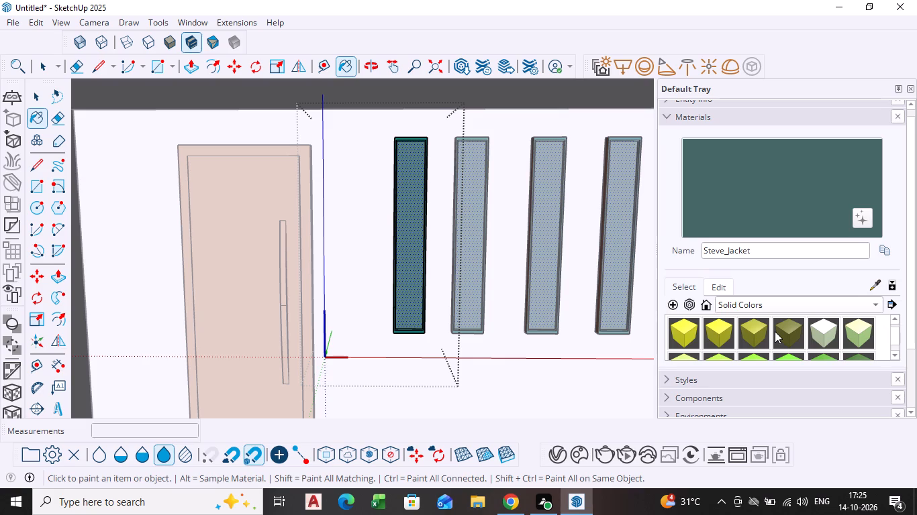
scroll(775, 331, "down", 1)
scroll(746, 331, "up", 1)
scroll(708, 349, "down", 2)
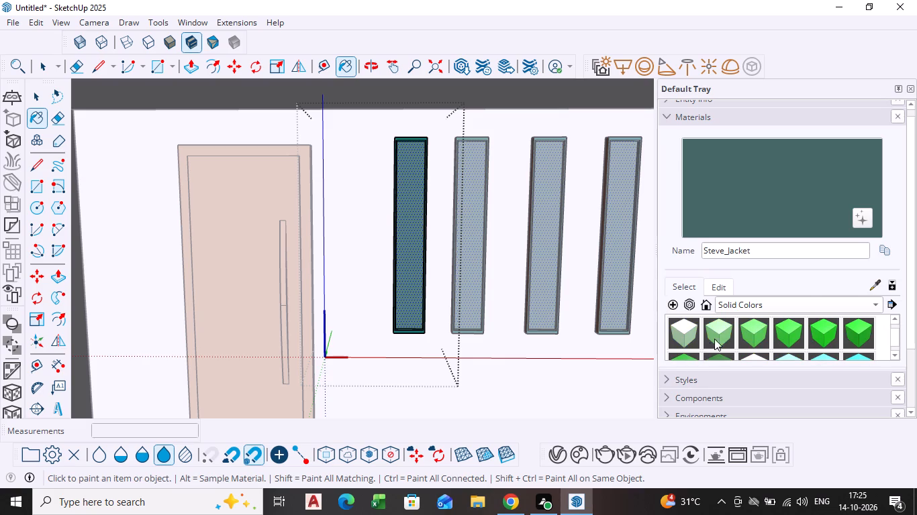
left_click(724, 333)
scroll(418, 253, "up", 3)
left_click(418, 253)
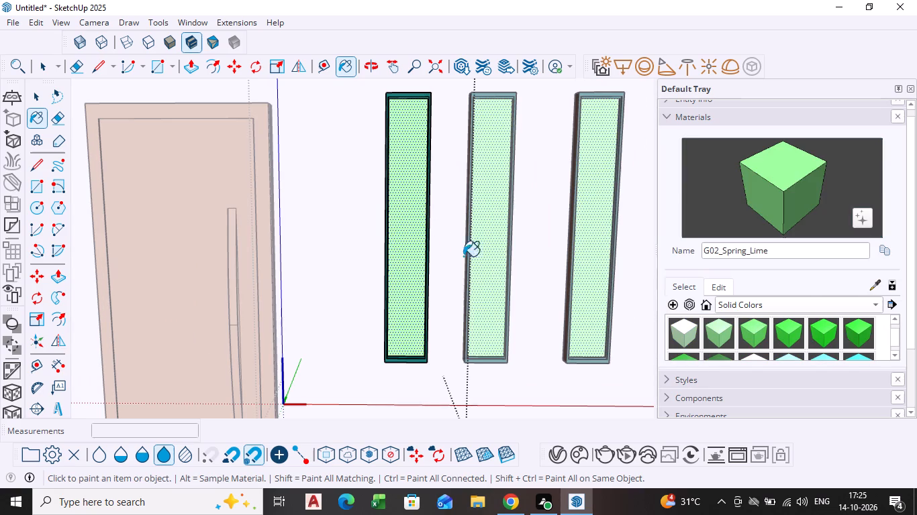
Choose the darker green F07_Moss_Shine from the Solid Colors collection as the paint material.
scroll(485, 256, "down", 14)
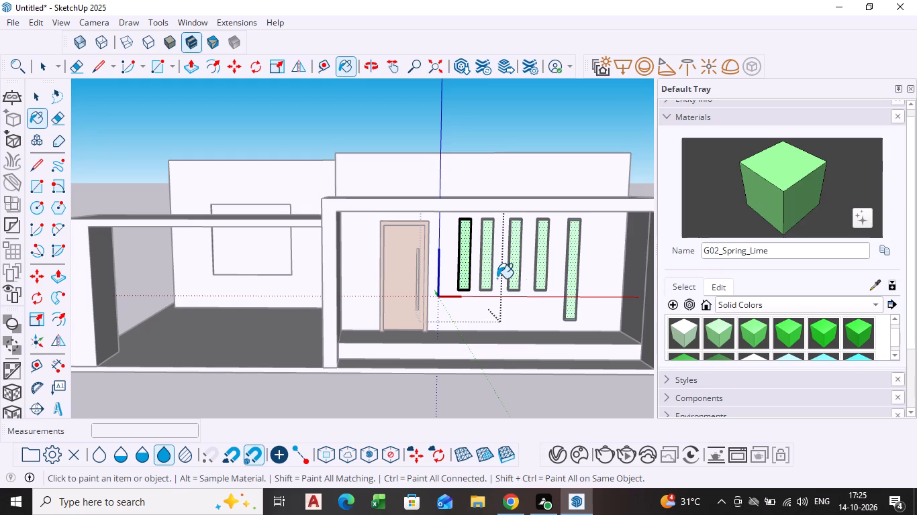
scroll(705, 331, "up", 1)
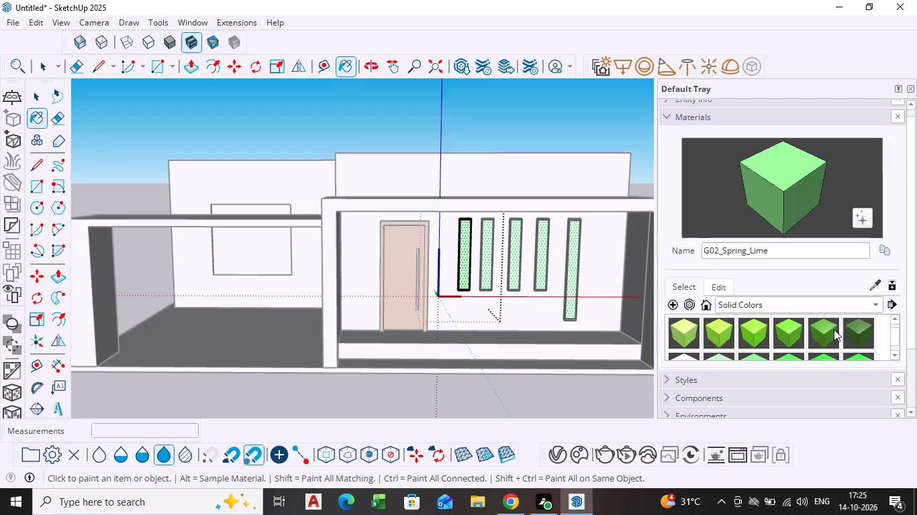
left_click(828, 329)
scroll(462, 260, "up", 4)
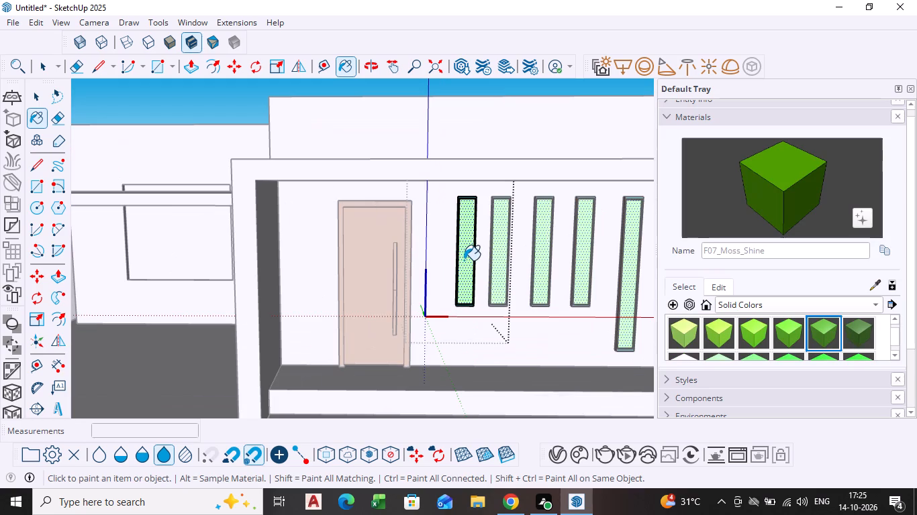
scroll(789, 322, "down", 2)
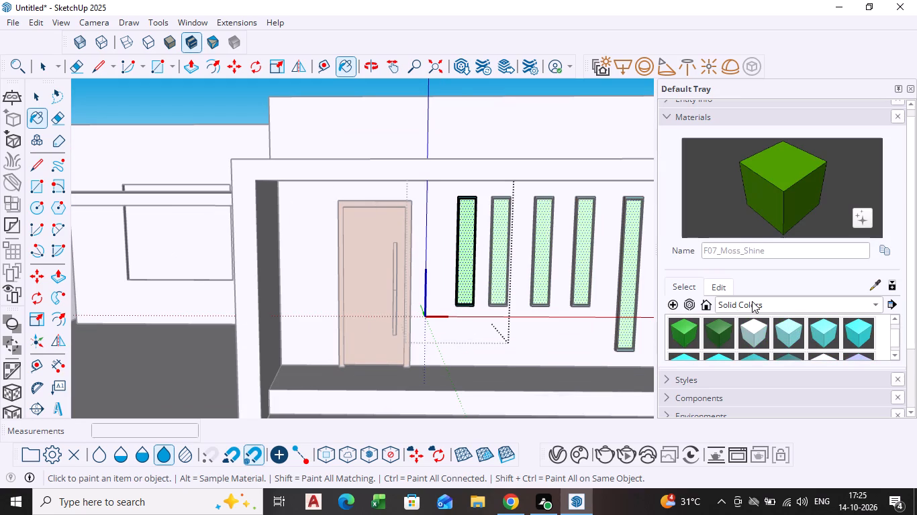
Paint the window's glass pane with Glass_Basic_01 from the Glass collection.
left_click(752, 301)
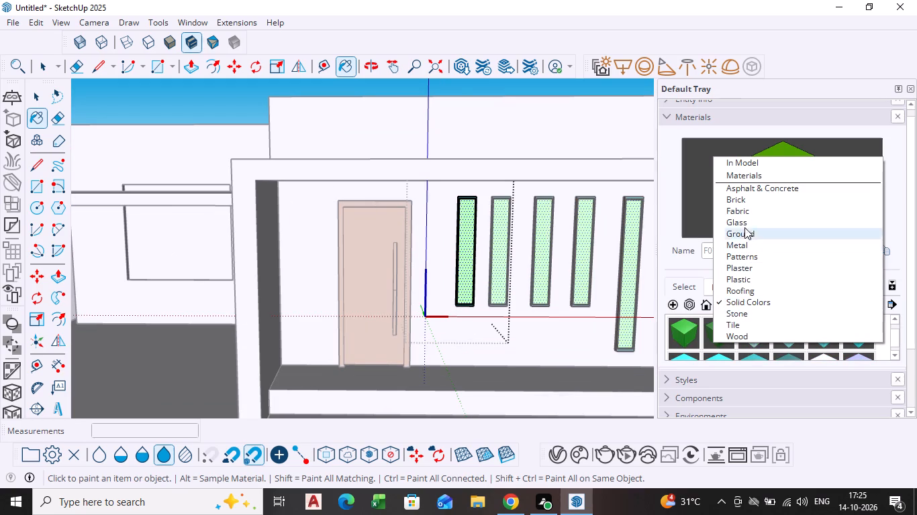
left_click(744, 222)
left_click(695, 326)
scroll(498, 243, "up", 4)
left_click(456, 248)
Recolour the Glass_Basic_01 material green with hue 84, saturation 76 and brightness 78.
scroll(475, 262, "down", 4)
scroll(603, 292, "down", 3)
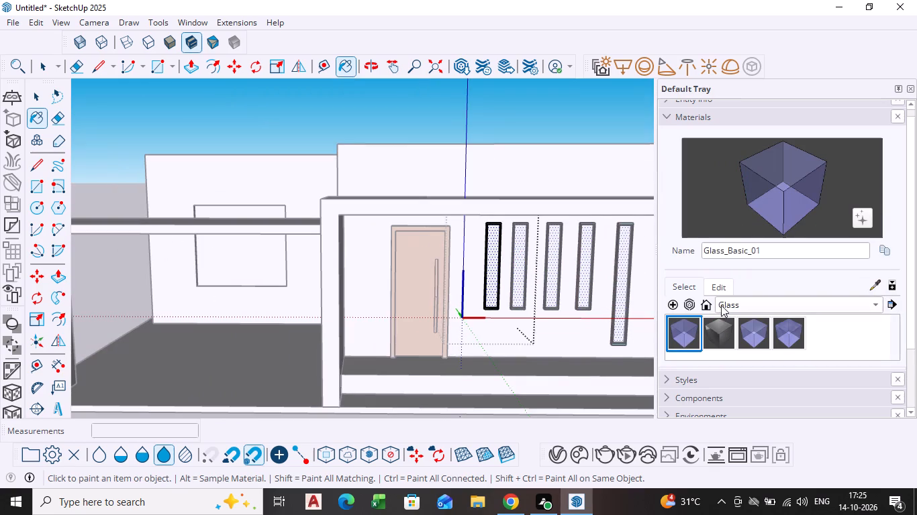
left_click(712, 282)
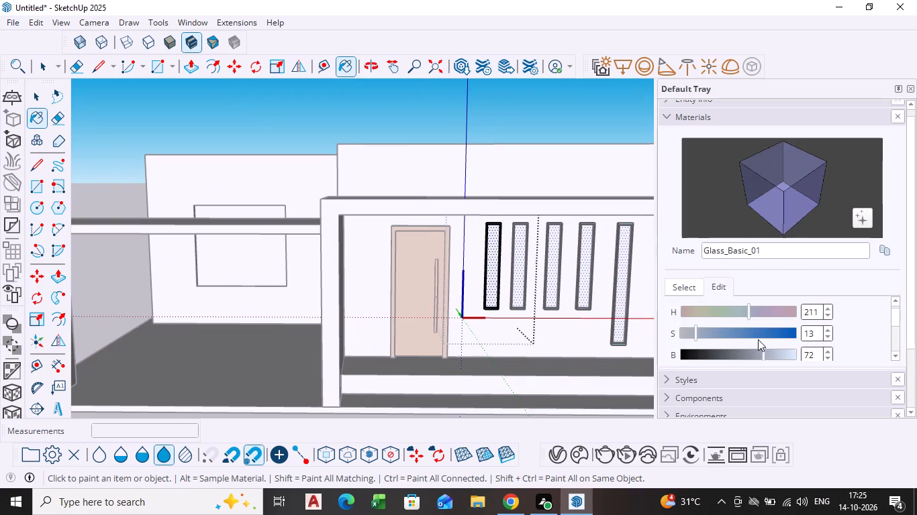
scroll(758, 337, "down", 3)
scroll(753, 335, "up", 4)
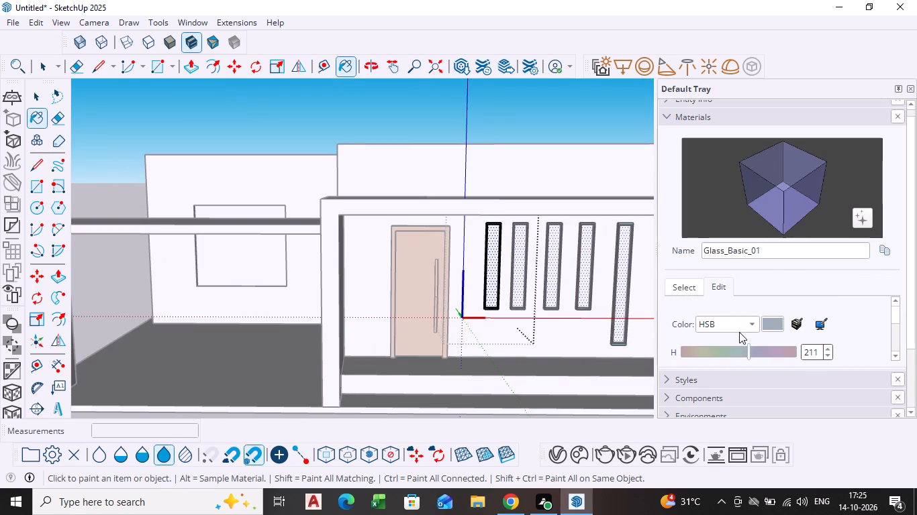
left_click(712, 351)
scroll(712, 351, "down", 4)
scroll(850, 338, "down", 2)
scroll(839, 338, "up", 1)
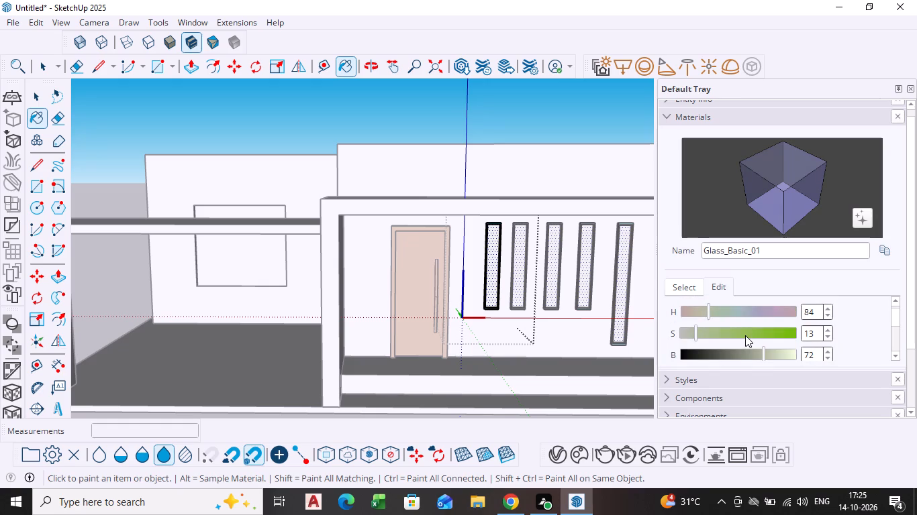
left_click(745, 335)
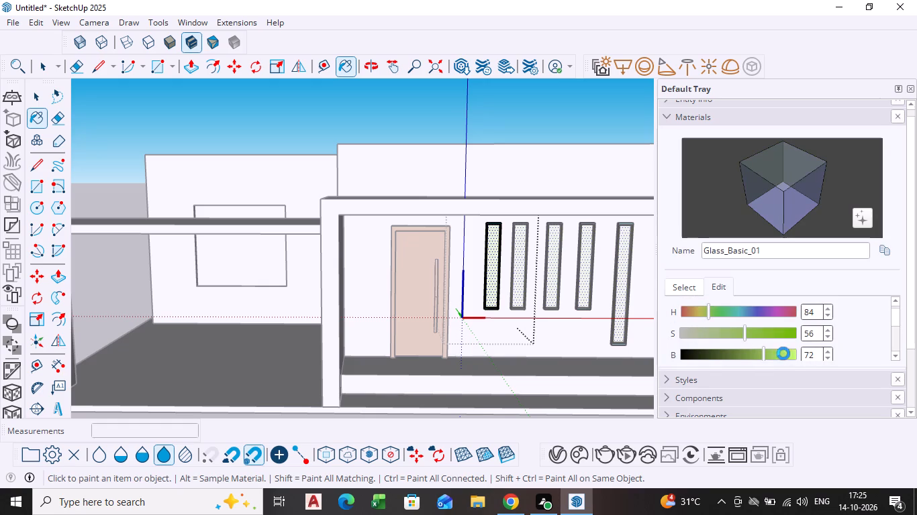
left_click(775, 355)
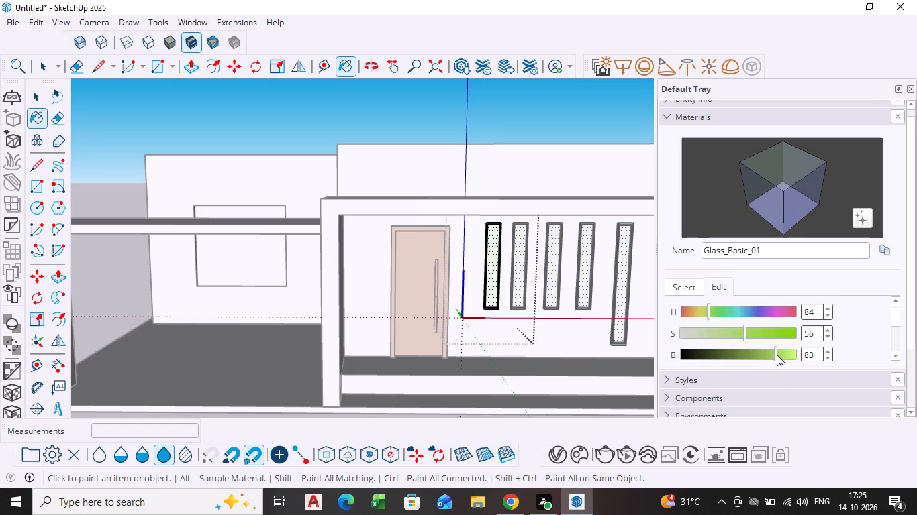
left_click(768, 333)
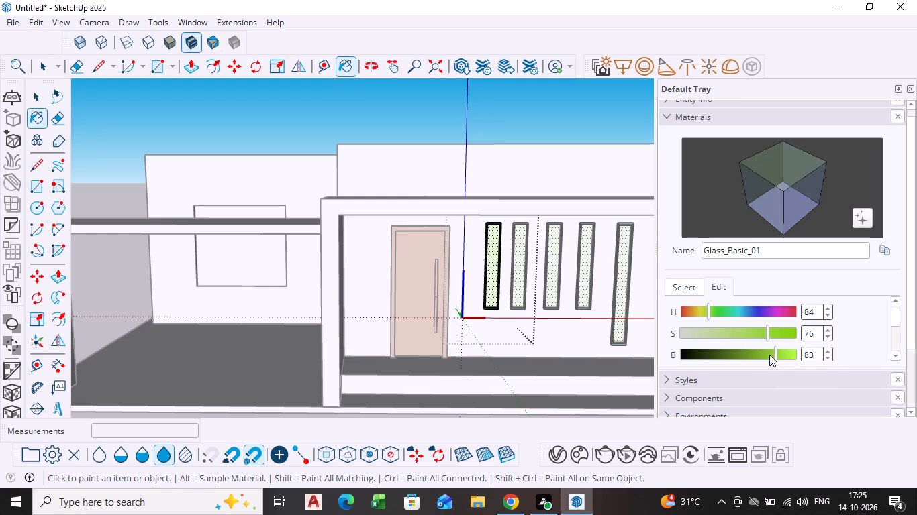
left_click(769, 355)
Leave the Paint Bucket tool and close the window component's editing context.
key("space")
left_click(597, 110)
key("Escape")
key("space")
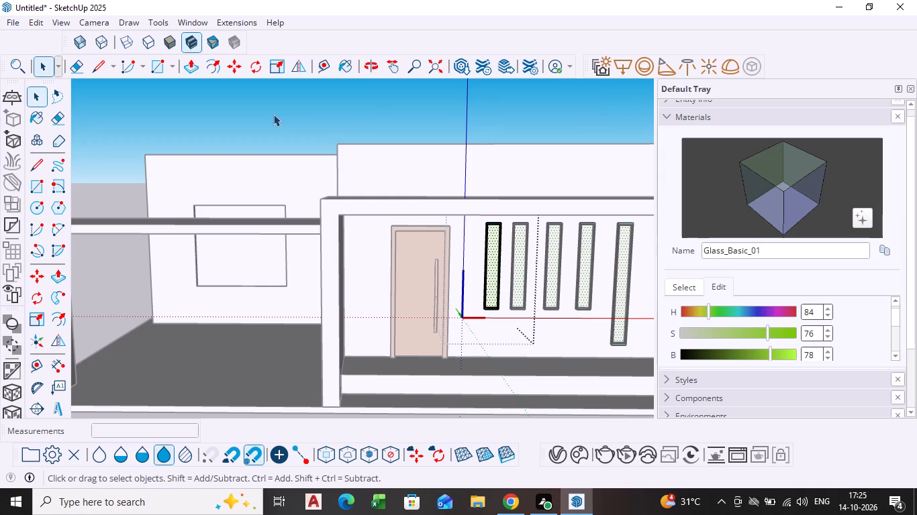
left_click(273, 114)
Soften the Glass_Basic_01 green by setting its saturation to 51 and brightness to 83.
scroll(329, 160, "down", 3)
scroll(505, 268, "down", 1)
middle_click_drag(503, 267, 489, 239)
scroll(486, 257, "up", 3)
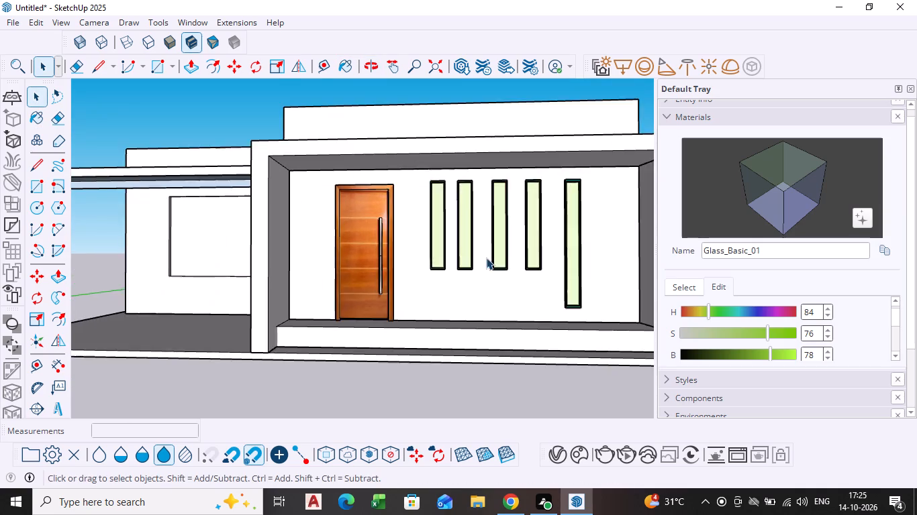
scroll(486, 257, "up", 5)
left_click(755, 333)
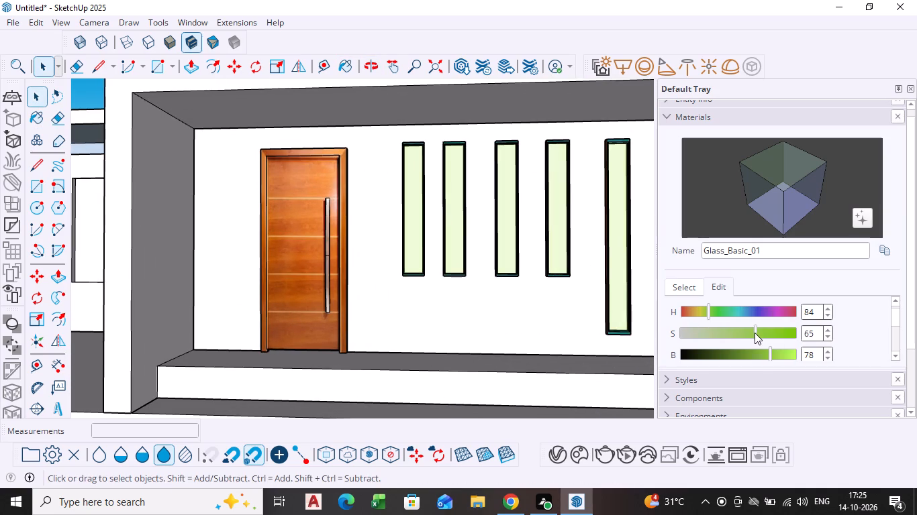
left_click(739, 330)
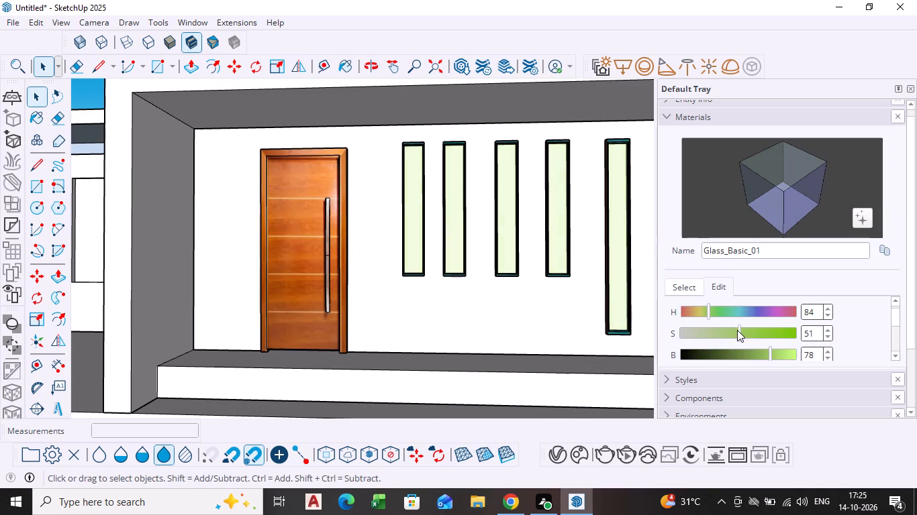
left_click(775, 353)
Examine the recoloured window glass beside the door and the whole front from several angles.
scroll(514, 276, "down", 7)
middle_click_drag(352, 246, 489, 306)
scroll(475, 282, "up", 2)
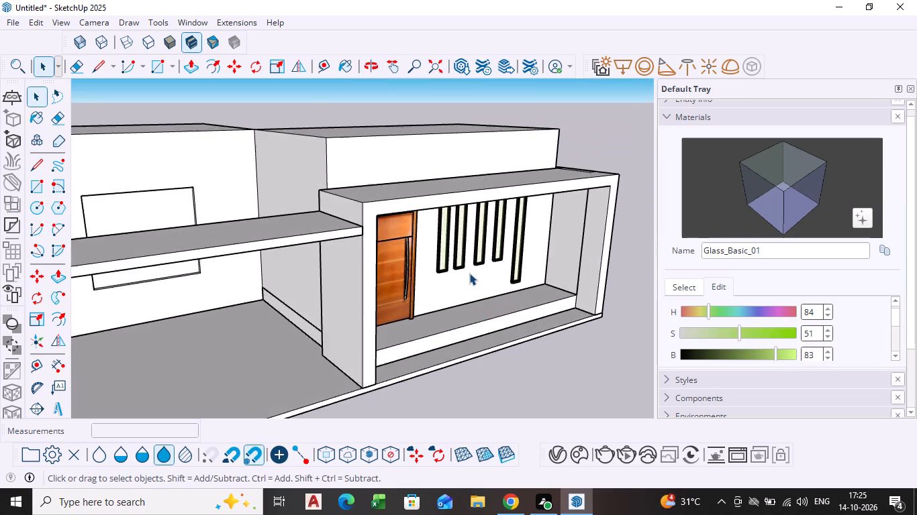
scroll(469, 273, "up", 3)
middle_click_drag(465, 272, 410, 269)
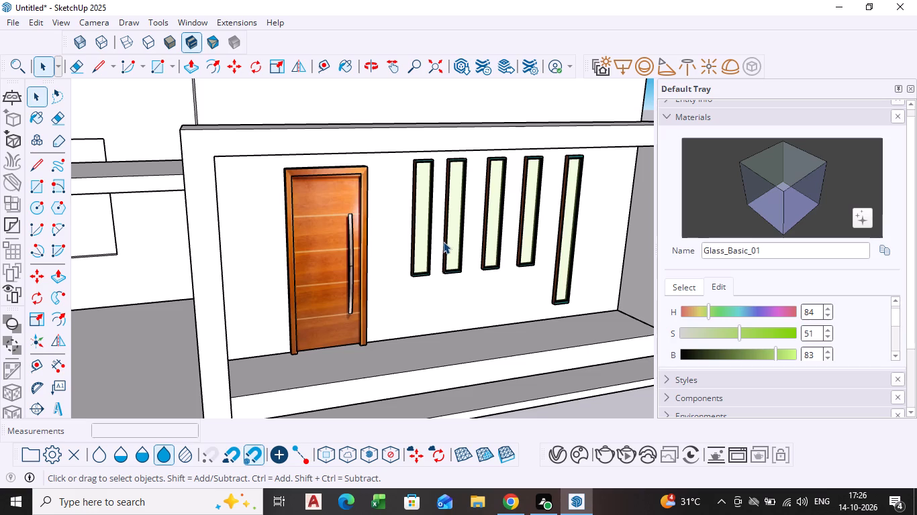
scroll(443, 241, "down", 3)
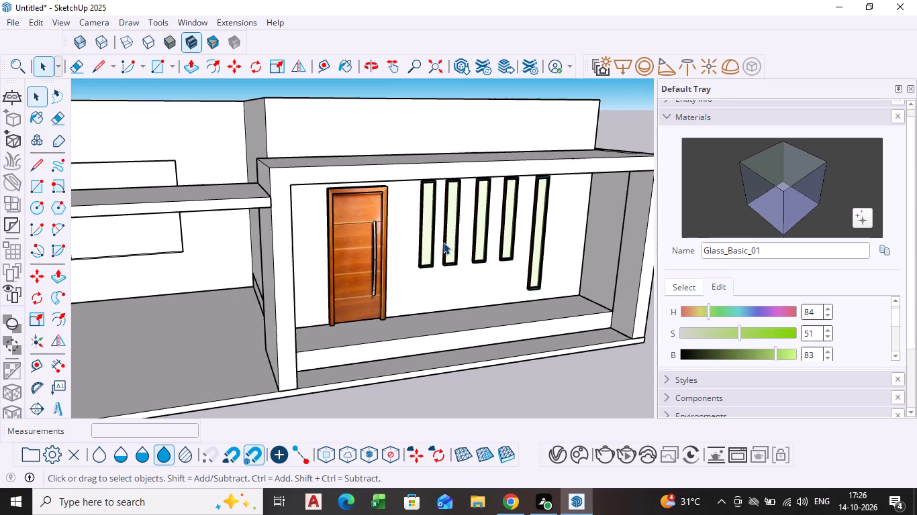
scroll(443, 242, "down", 4)
middle_click_drag(440, 243, 397, 247)
key("space")
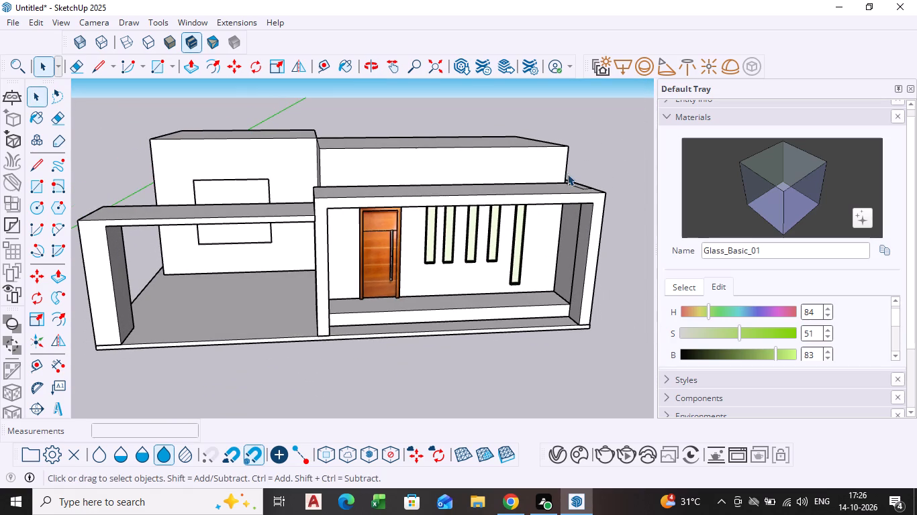
Examine the front with its door and green-tinted windows, and the empty rectangular recess in the side volume's wall.
left_click(600, 144)
middle_click_drag(507, 267, 502, 222)
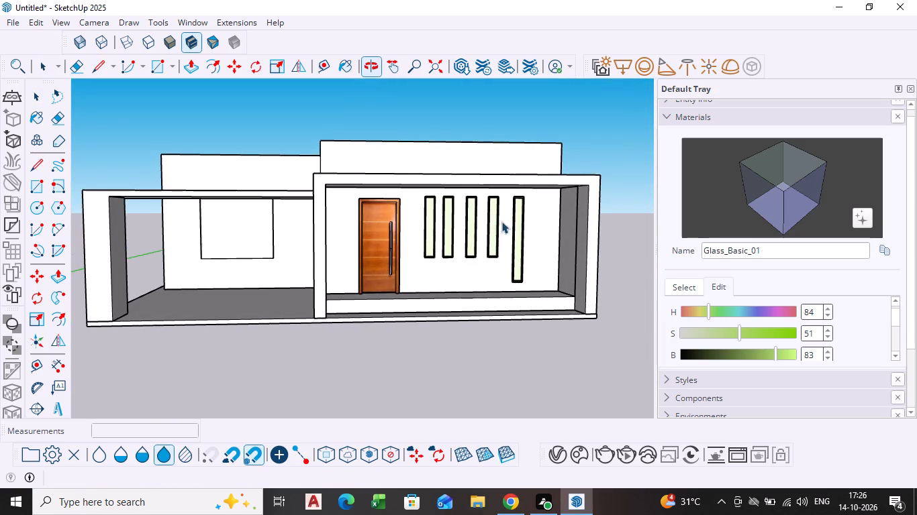
scroll(440, 258, "up", 2)
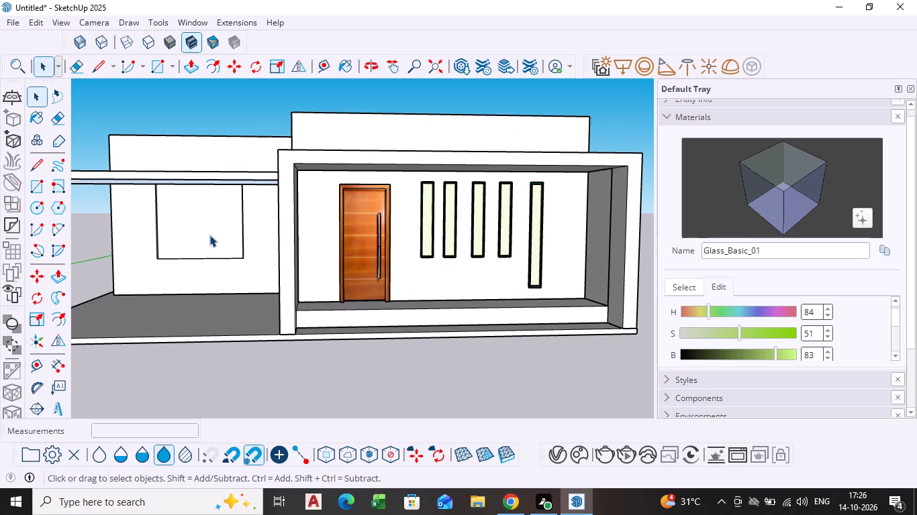
middle_click_drag(211, 247, 251, 257, "ctrl+shift")
scroll(516, 270, "up", 3)
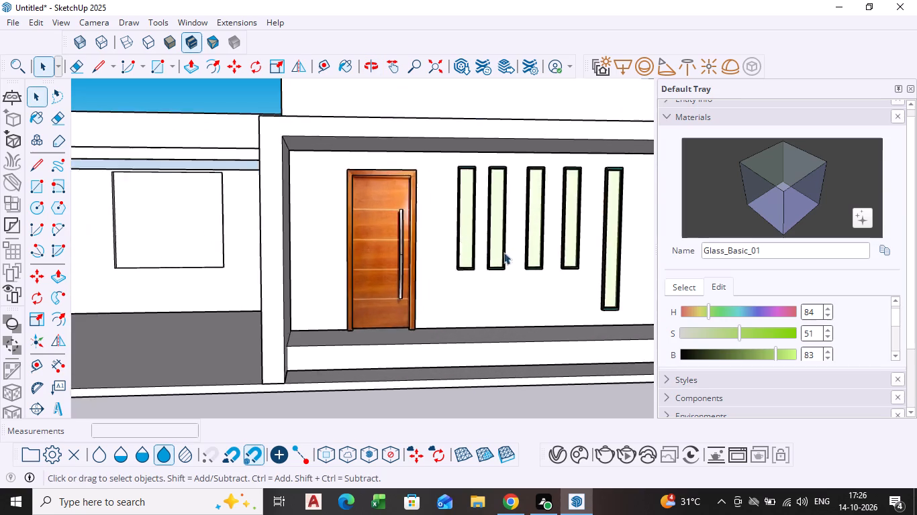
scroll(503, 252, "up", 14)
scroll(470, 223, "down", 13)
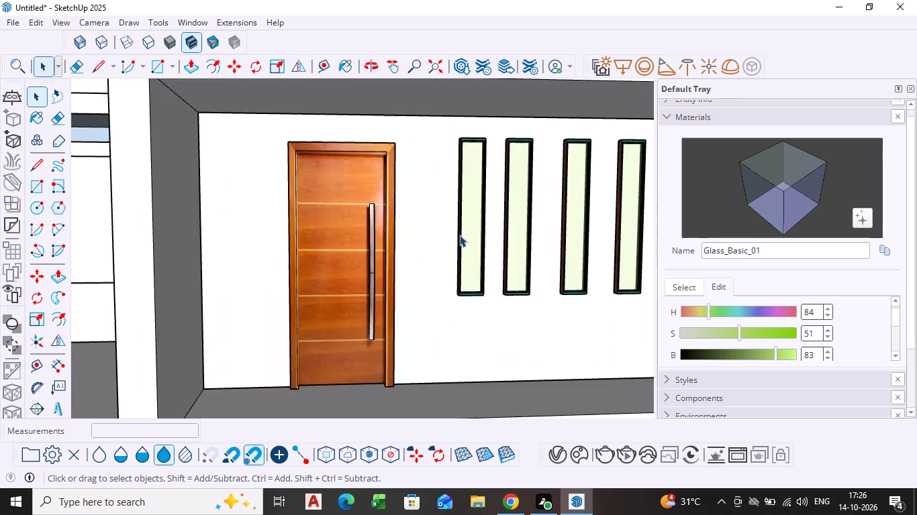
scroll(459, 235, "down", 8)
middle_click_drag(430, 252, 491, 247, "shift")
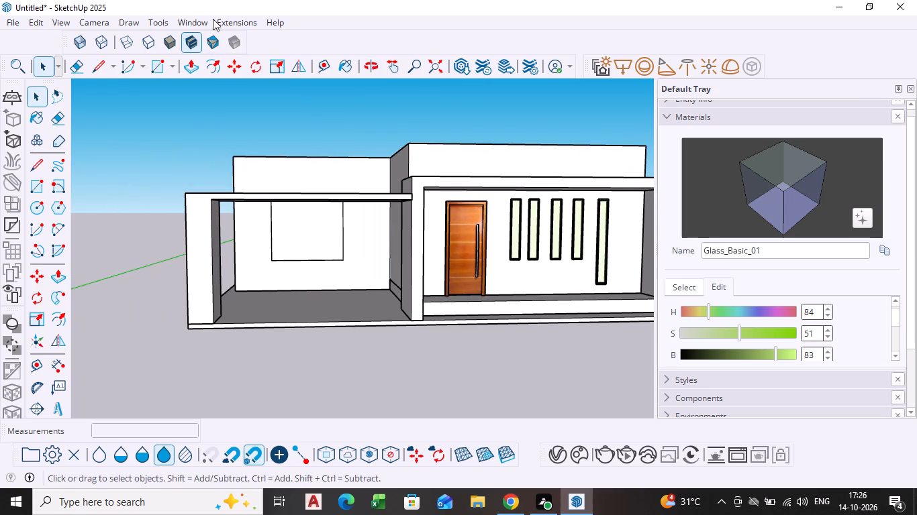
Open the 3D Warehouse and search its models for WINDOW.
left_click(191, 21)
left_click(211, 123)
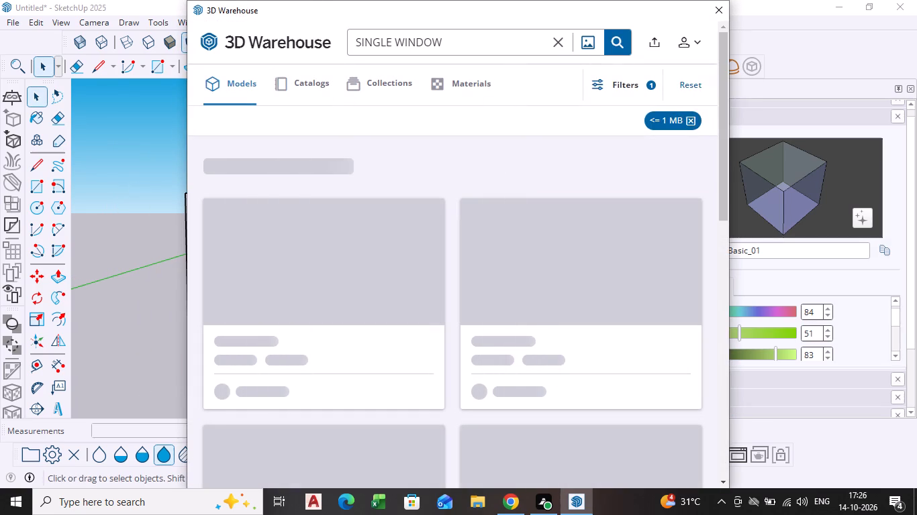
left_click(396, 48)
key("BackSpace")
key("BackSpace")
key("BackSpace")
key("BackSpace")
key("BackSpace")
key("BackSpace")
key("BackSpace")
key("BackSpace")
key("BackSpace")
key("BackSpace")
key("BackSpace")
key("BackSpace")
key("BackSpace")
key("BackSpace")
key("BackSpace")
key("BackSpace")
key("BackSpace")
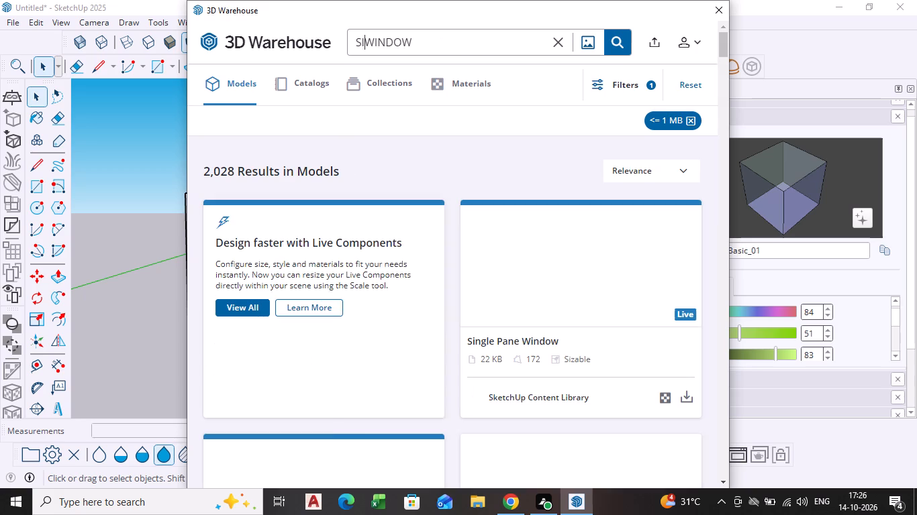
key("Return")
Look through the WINDOW models for one that suits the empty recess in the side volume.
scroll(458, 247, "down", 2)
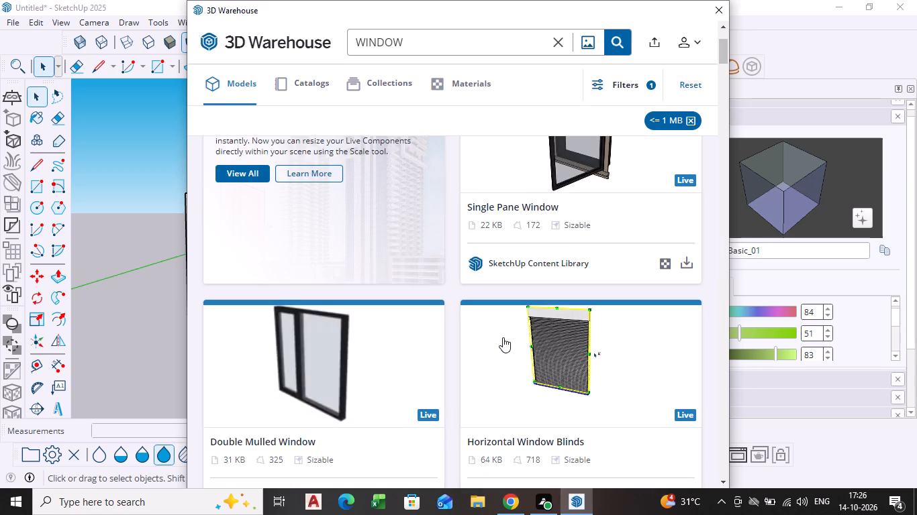
scroll(482, 347, "down", 8)
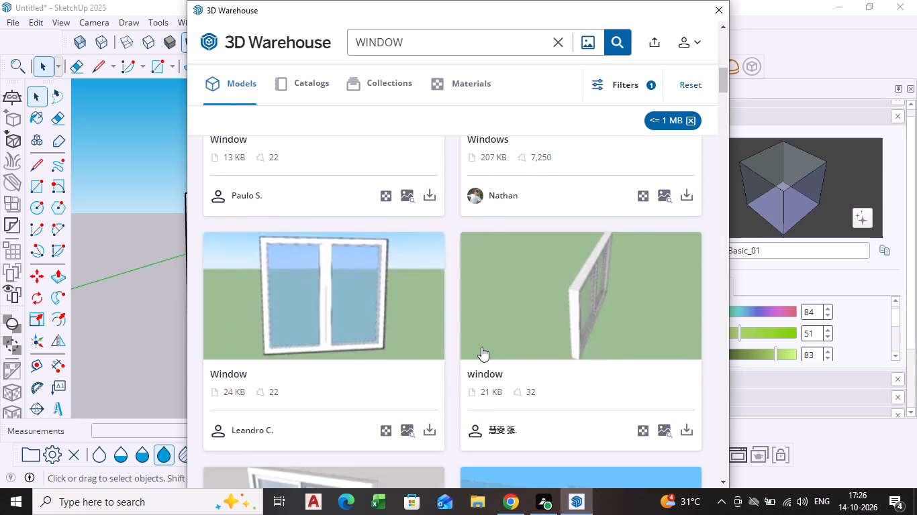
scroll(481, 347, "down", 11)
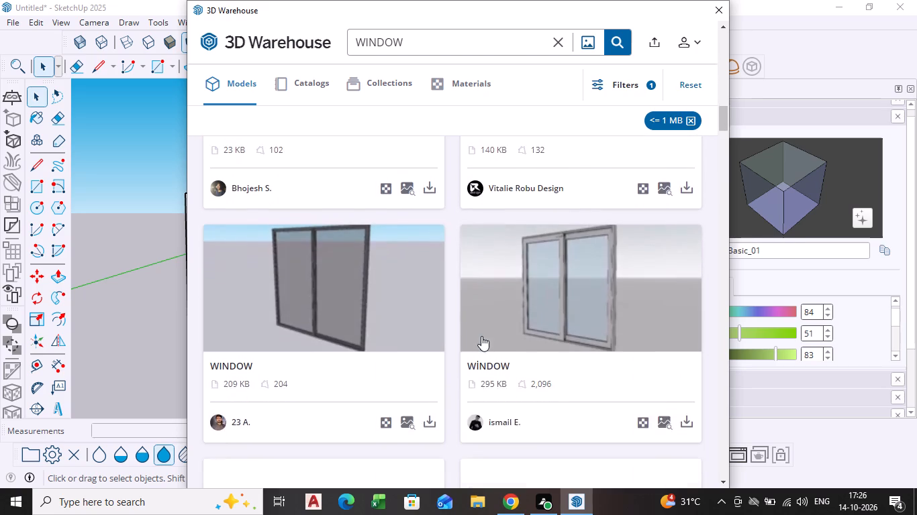
Narrow the 3D Warehouse model search to wood WINDOW.
left_click(356, 42)
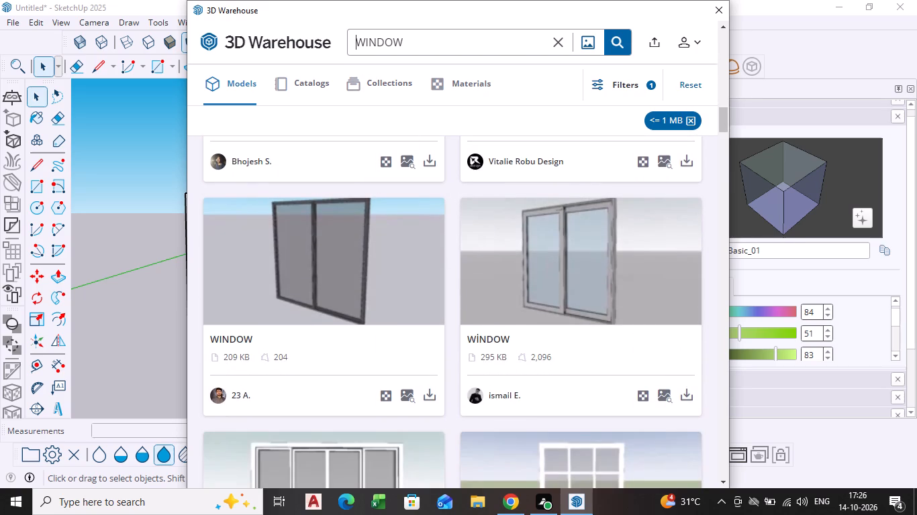
key("space")
type("woo")
key("d")
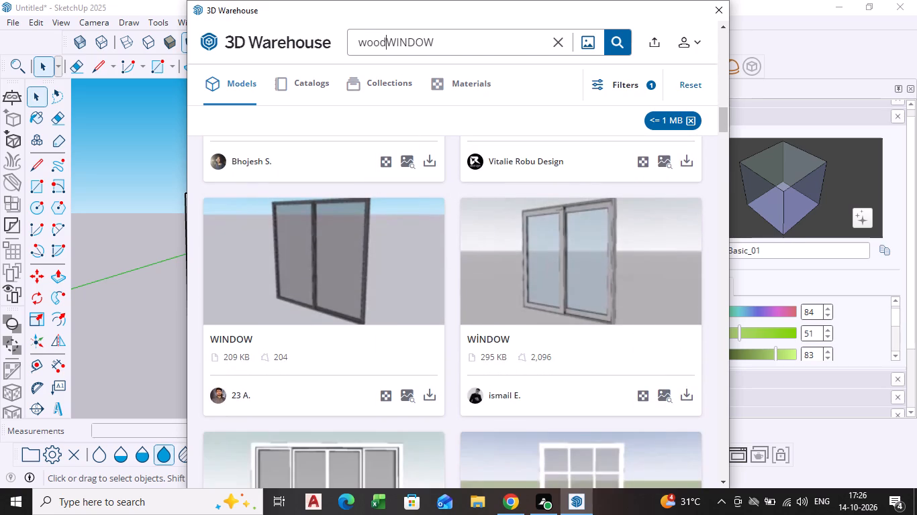
key("space")
key("Return")
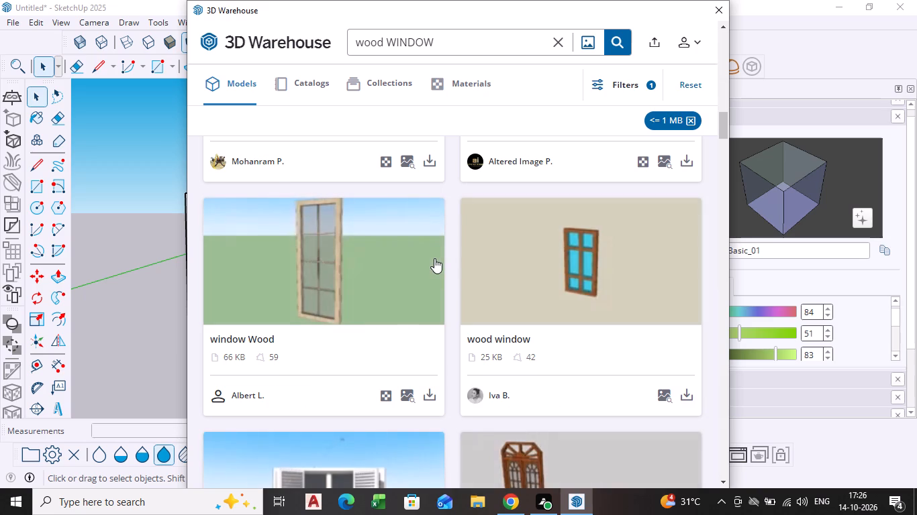
Look through the wood WINDOW models, comparing their frames and pane layouts, down to the end of the loaded results.
scroll(488, 285, "down", 5)
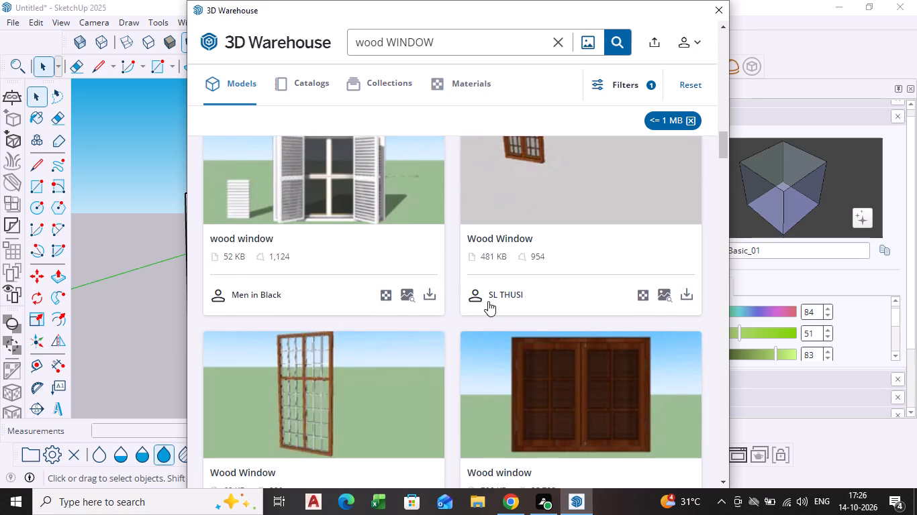
scroll(528, 276, "up", 2)
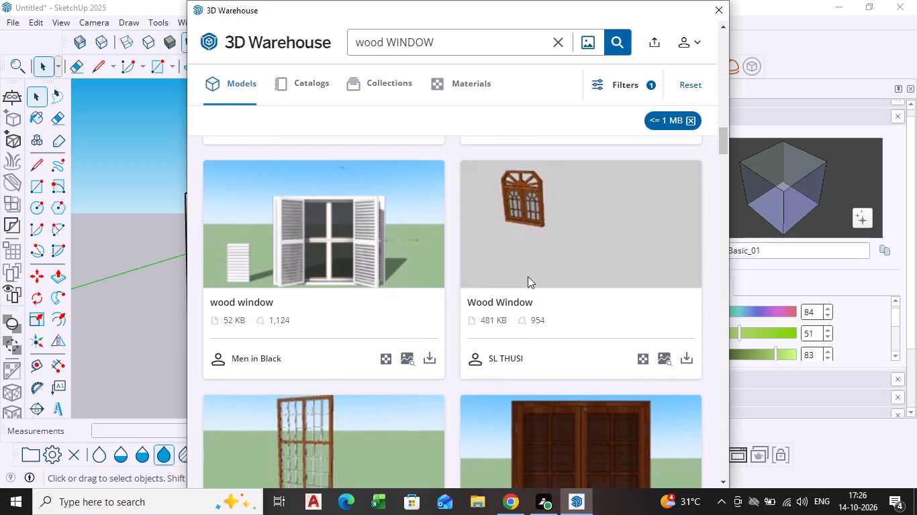
scroll(528, 276, "down", 4)
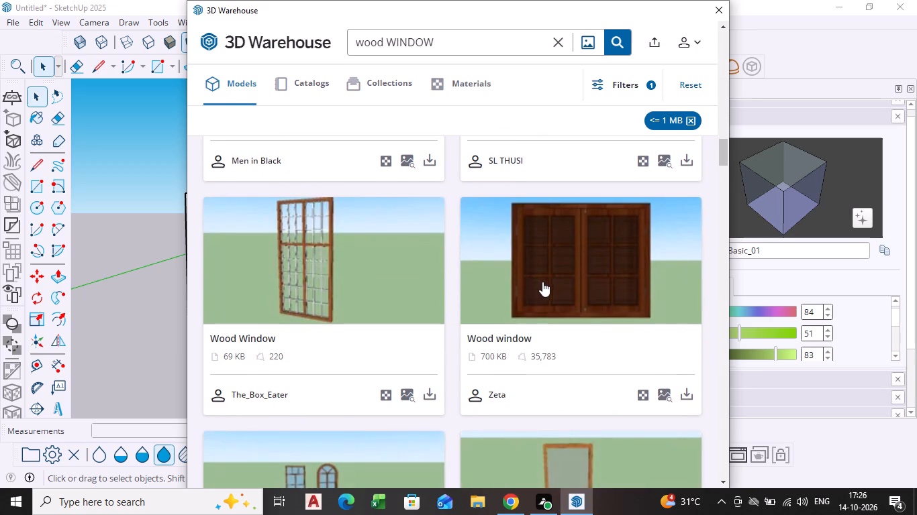
scroll(544, 282, "down", 6)
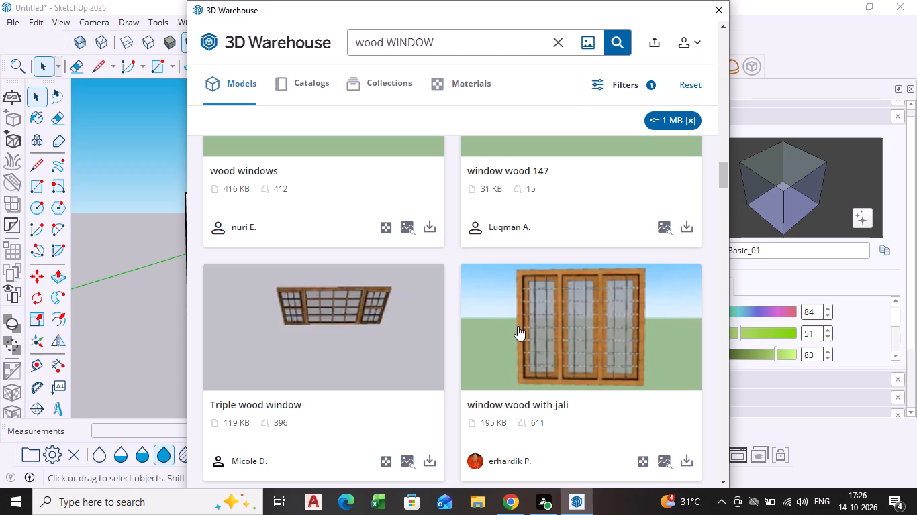
scroll(523, 320, "down", 6)
scroll(608, 374, "down", 7)
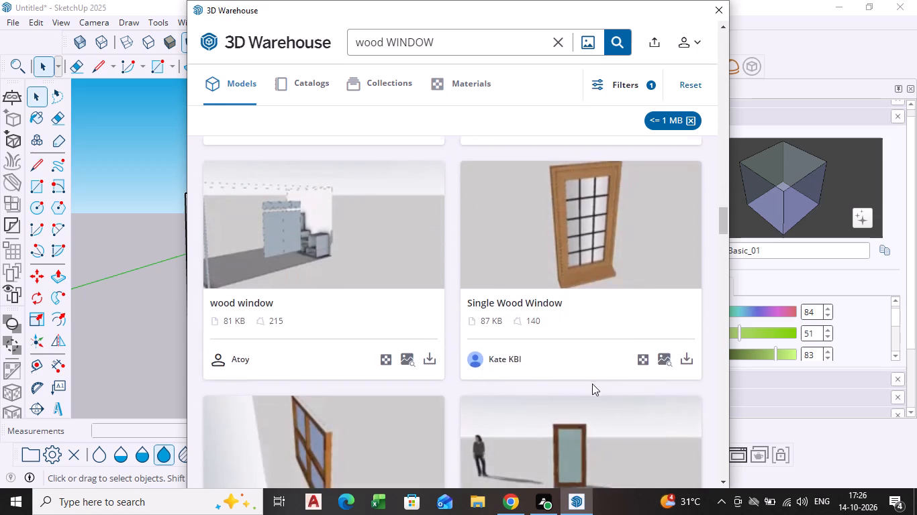
scroll(592, 384, "down", 2)
scroll(467, 379, "down", 6)
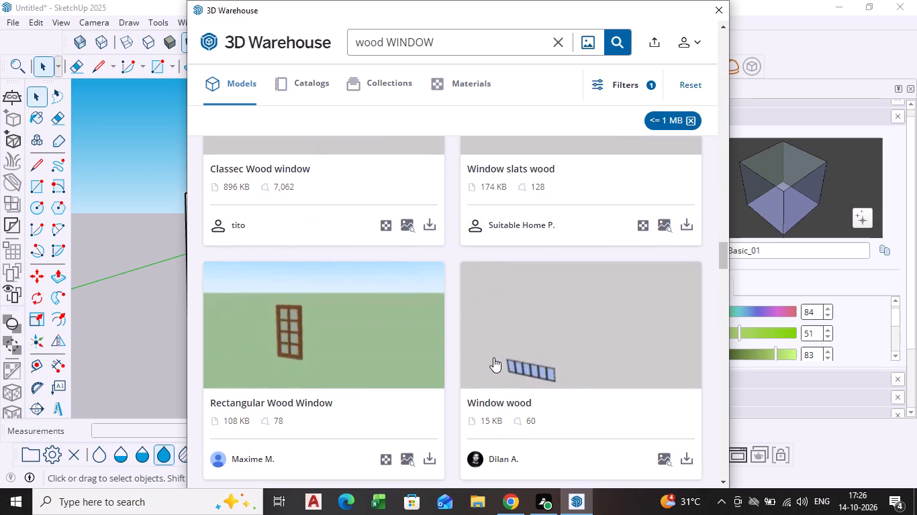
scroll(321, 343, "down", 3)
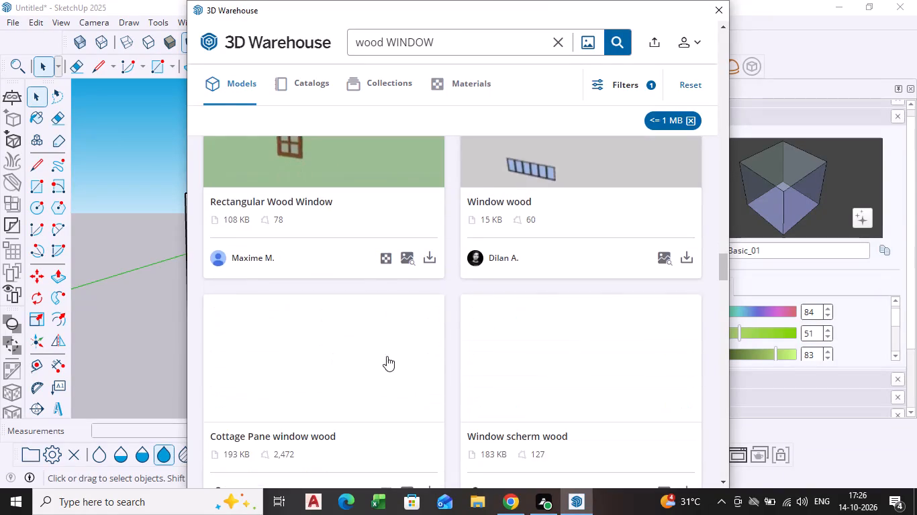
scroll(397, 356, "down", 3)
scroll(465, 371, "up", 3)
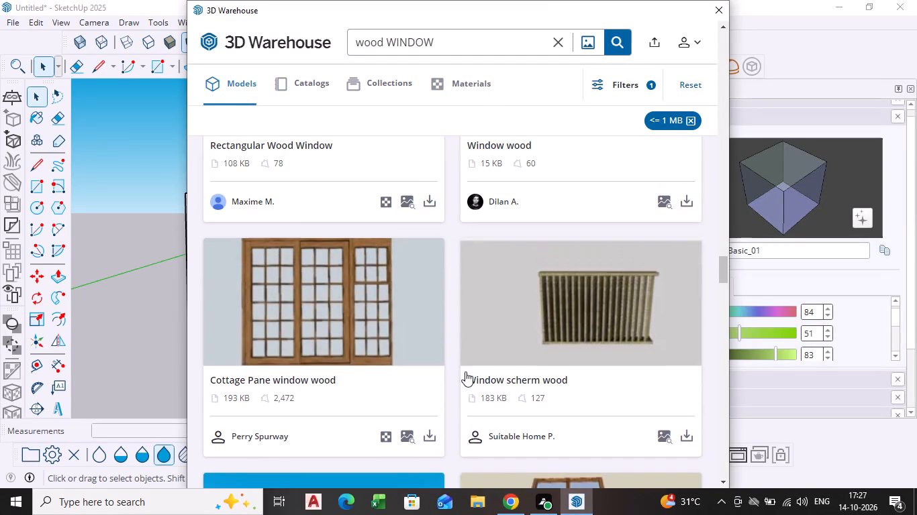
scroll(465, 371, "down", 3)
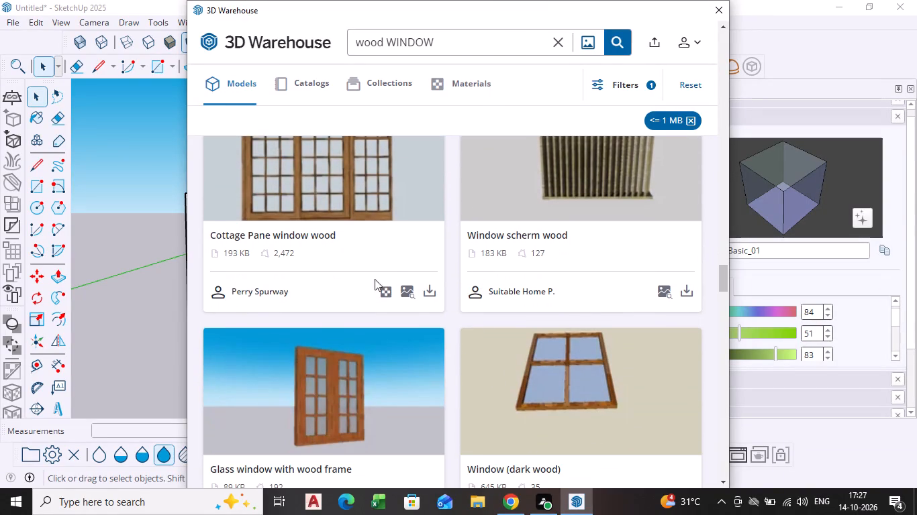
scroll(454, 317, "down", 6)
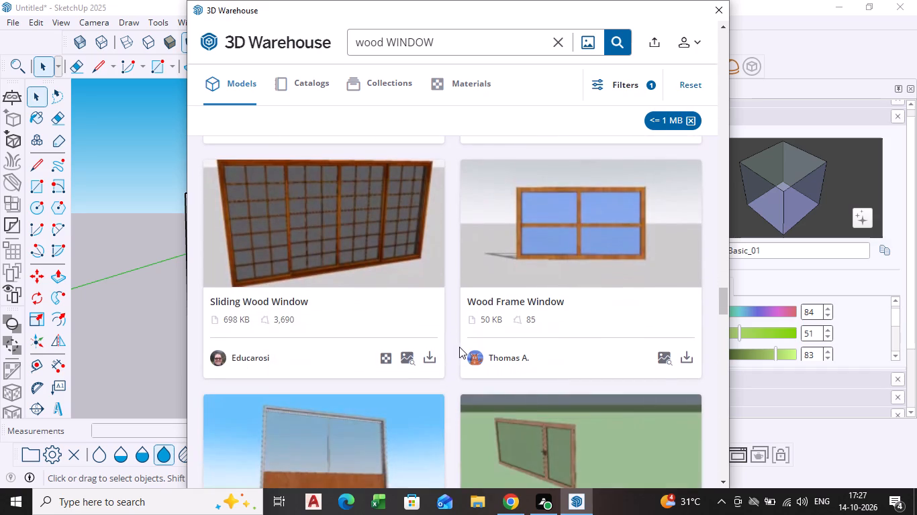
scroll(469, 341, "down", 5)
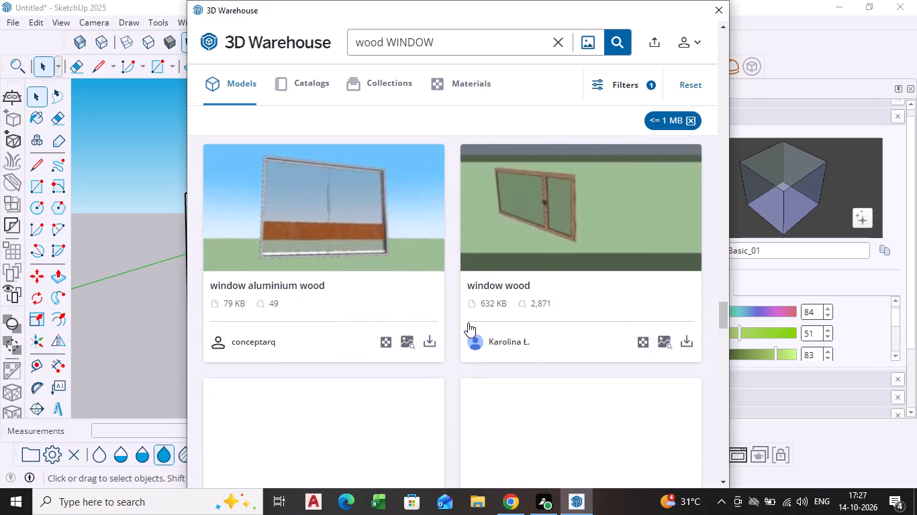
scroll(468, 323, "down", 5)
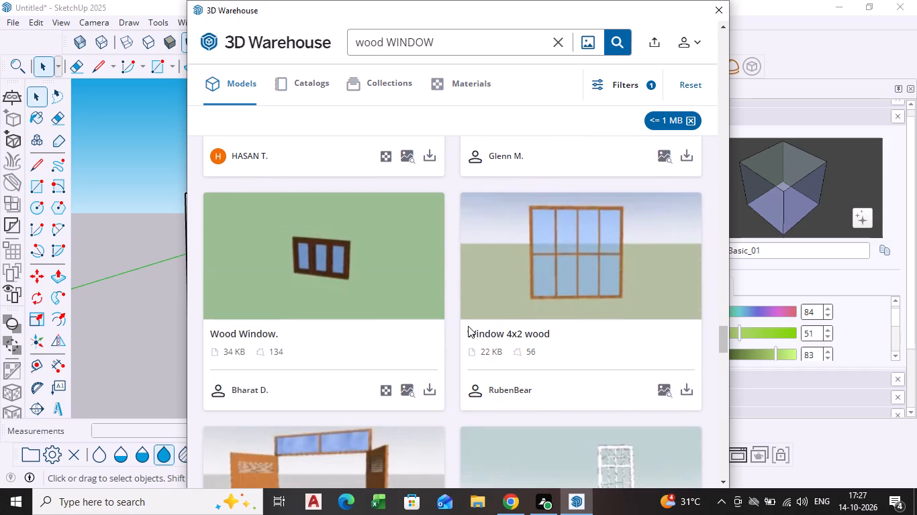
scroll(468, 326, "down", 8)
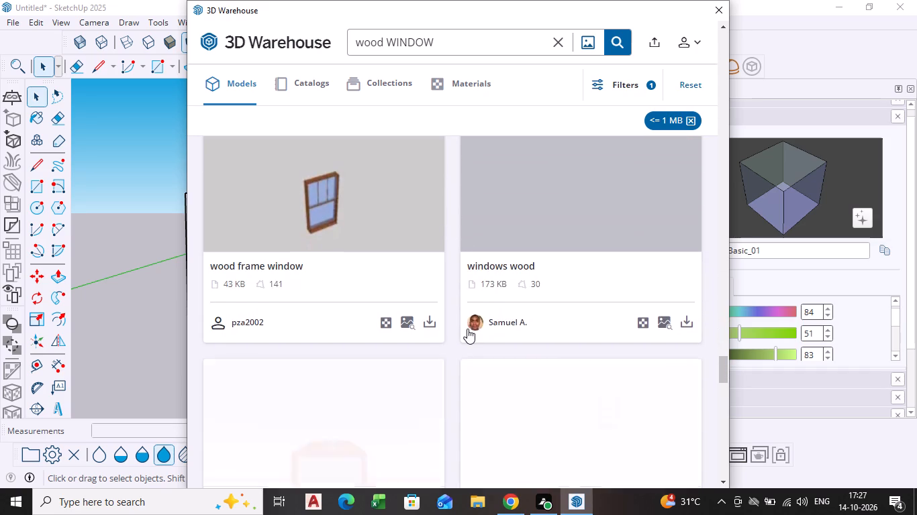
scroll(467, 329, "down", 3)
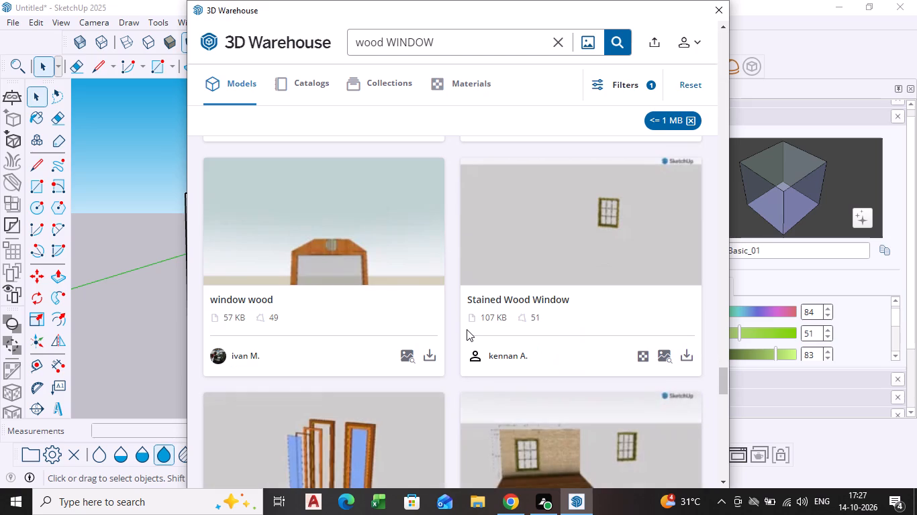
scroll(460, 328, "down", 9)
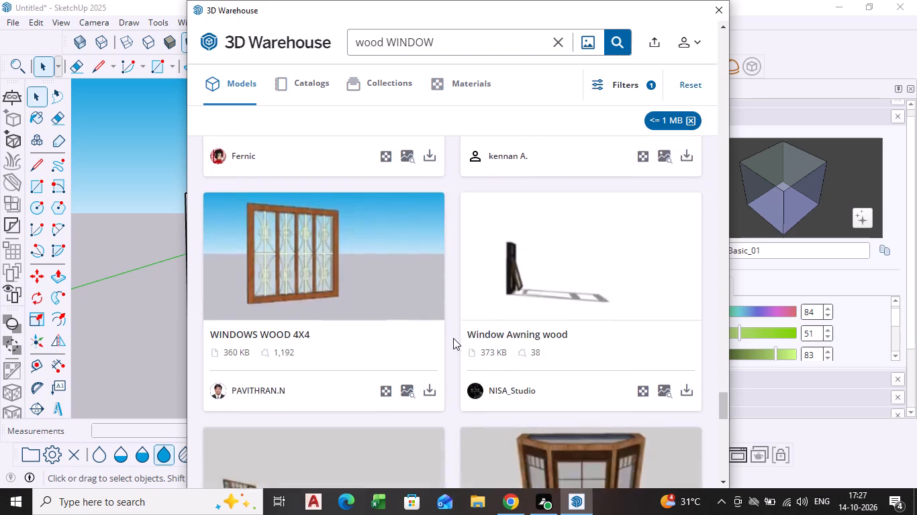
scroll(342, 338, "up", 3)
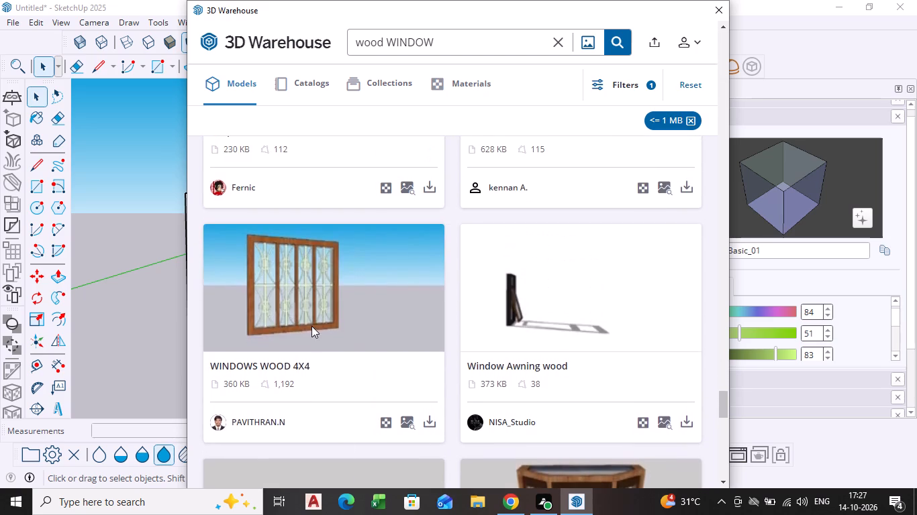
scroll(363, 330, "down", 3)
scroll(458, 345, "down", 7)
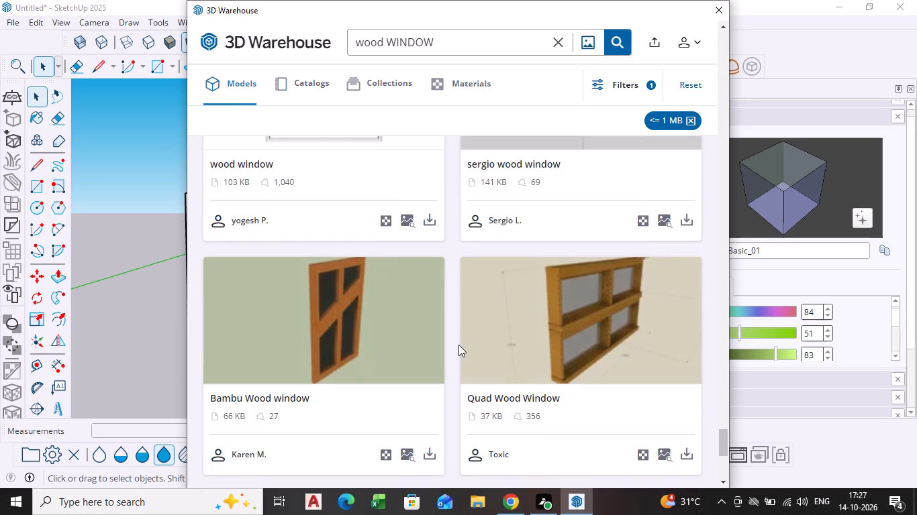
scroll(458, 345, "down", 8)
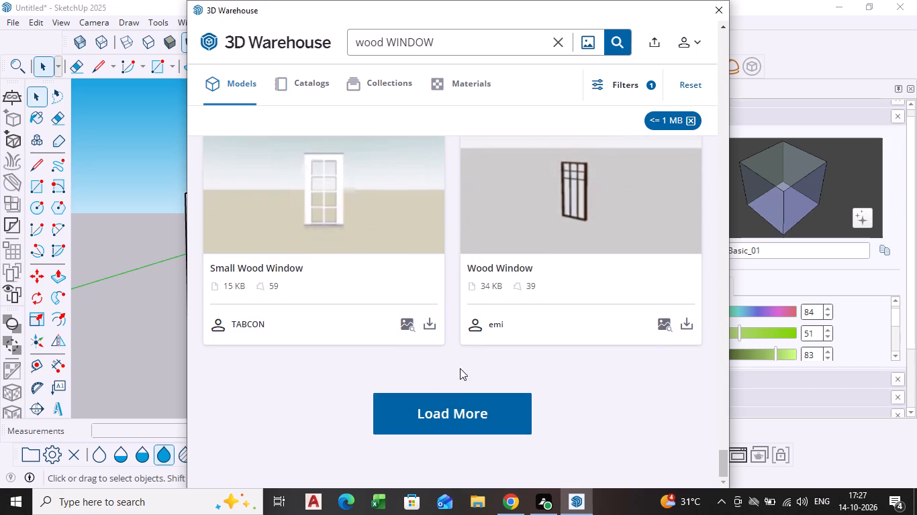
Load more wood WINDOW results and look through them for a wooden window that suits the empty recess, comparing frames and pane layouts.
left_click(450, 408)
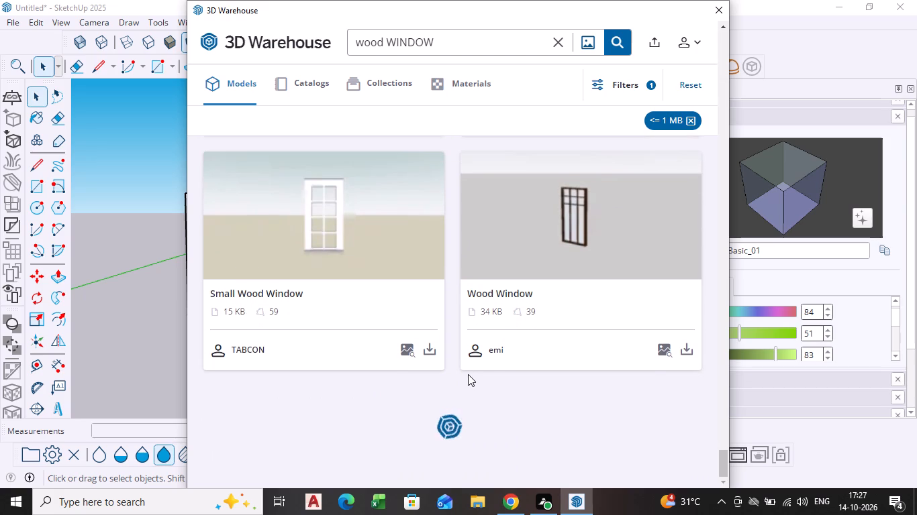
scroll(508, 355, "down", 1)
scroll(511, 293, "down", 2)
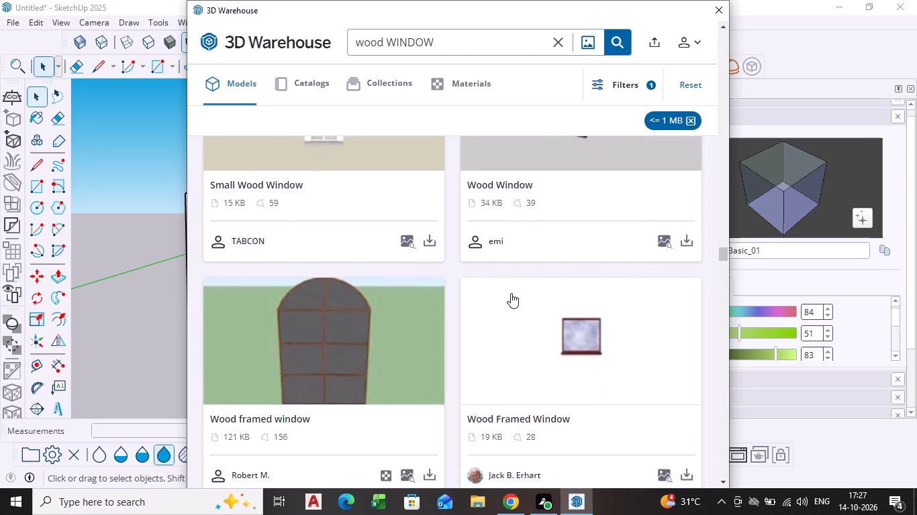
scroll(488, 293, "down", 3)
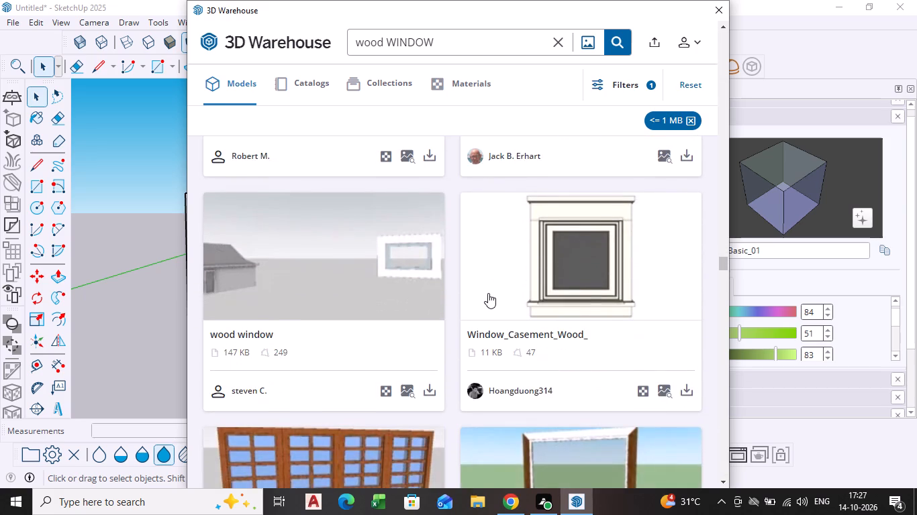
scroll(488, 293, "down", 4)
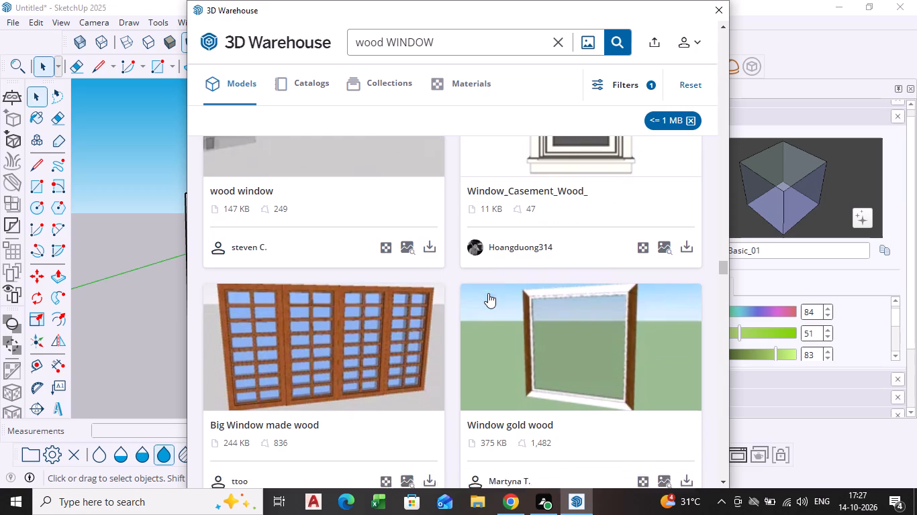
scroll(488, 293, "down", 10)
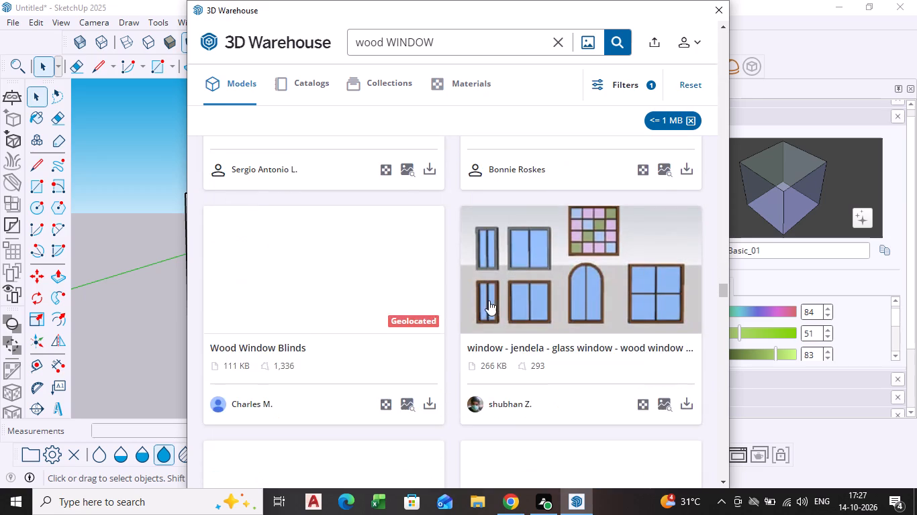
scroll(489, 300, "down", 4)
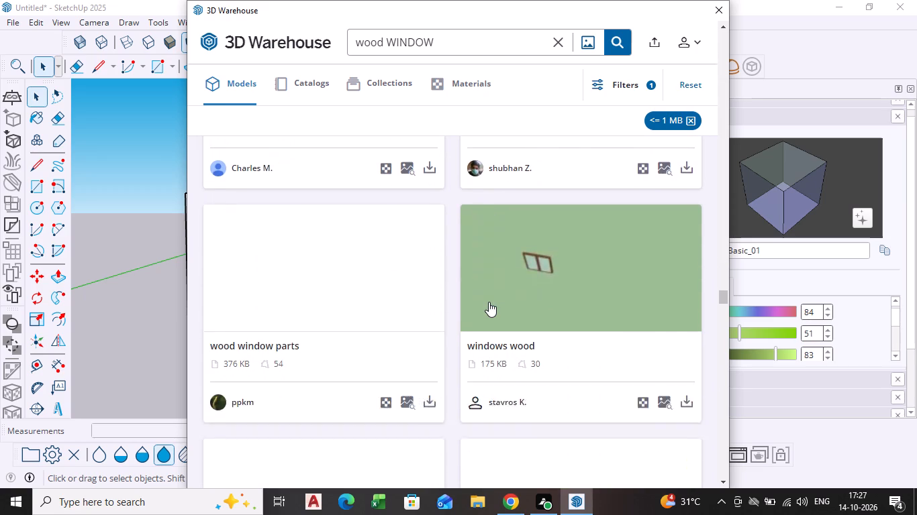
scroll(489, 309, "down", 2)
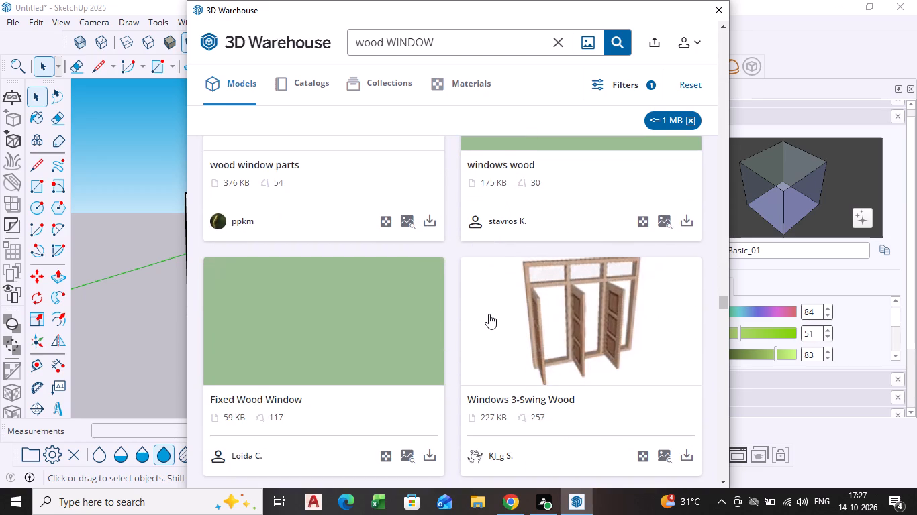
scroll(489, 314, "up", 2)
scroll(489, 314, "down", 4)
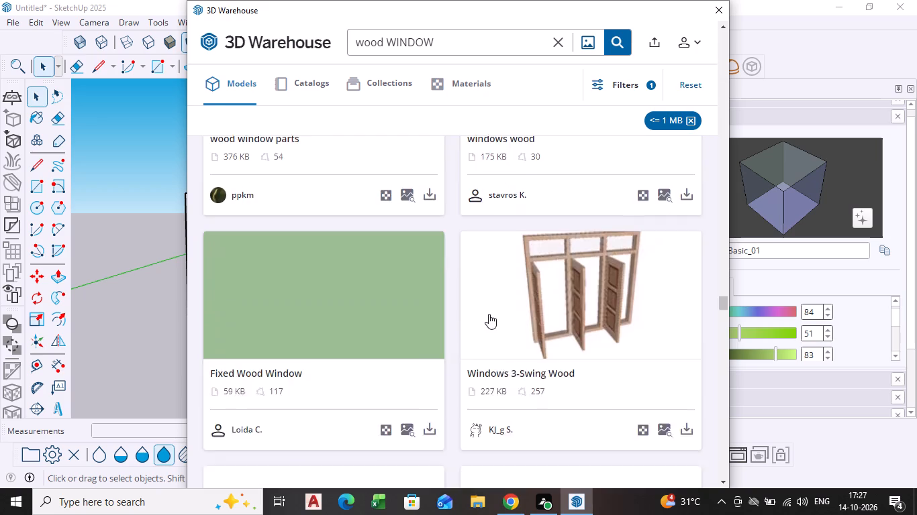
scroll(489, 314, "down", 4)
scroll(416, 356, "down", 1)
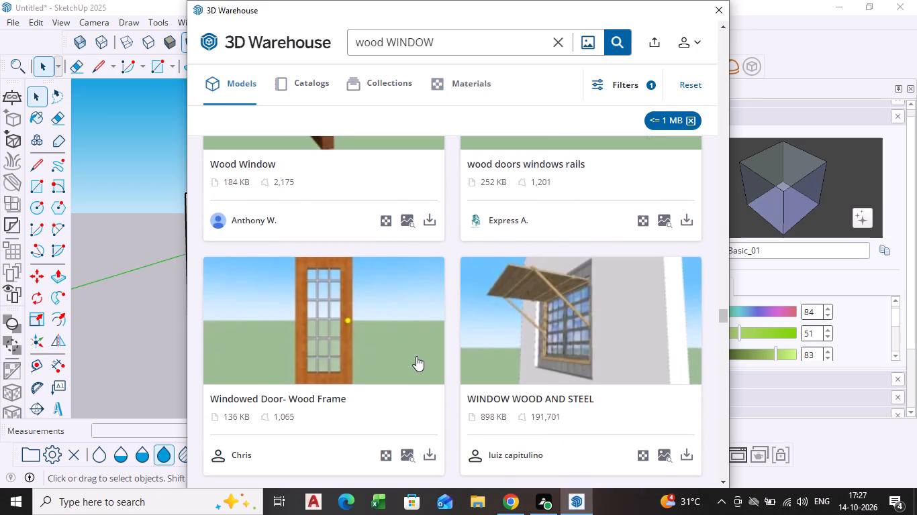
scroll(416, 356, "down", 5)
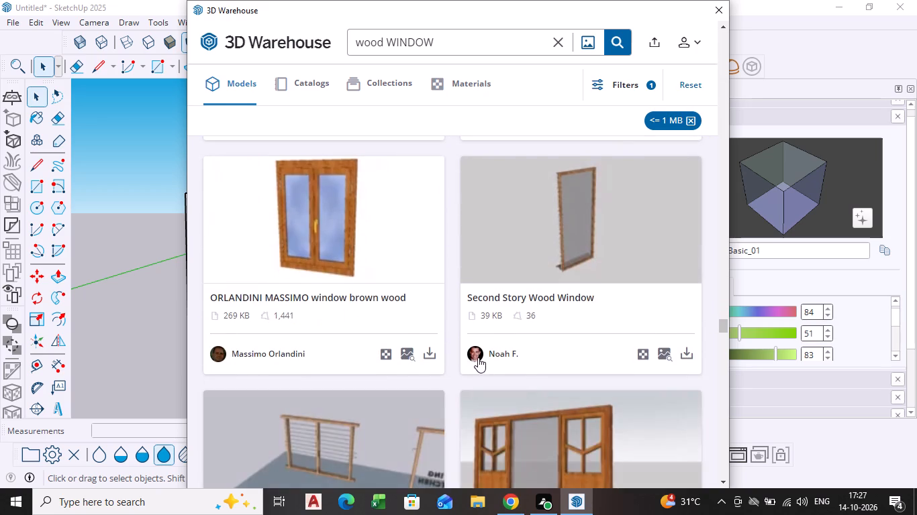
scroll(479, 357, "up", 3)
scroll(479, 357, "down", 6)
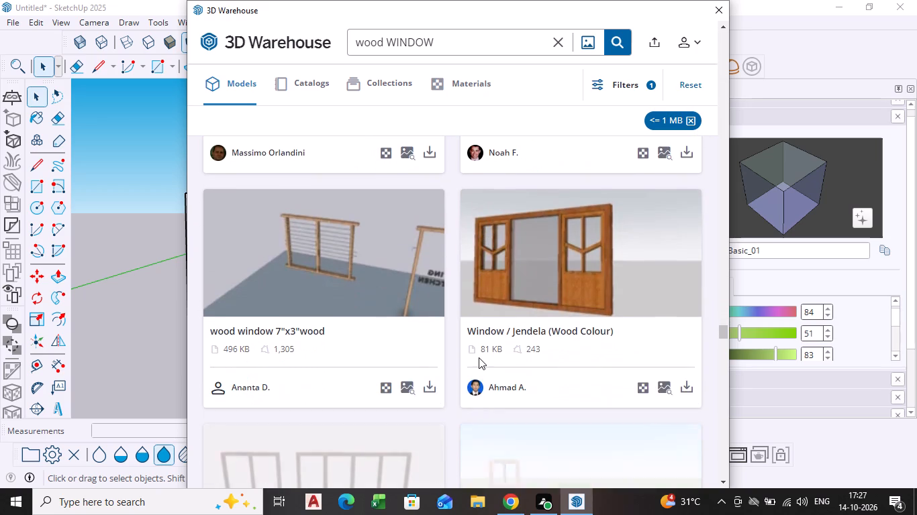
scroll(479, 357, "down", 12)
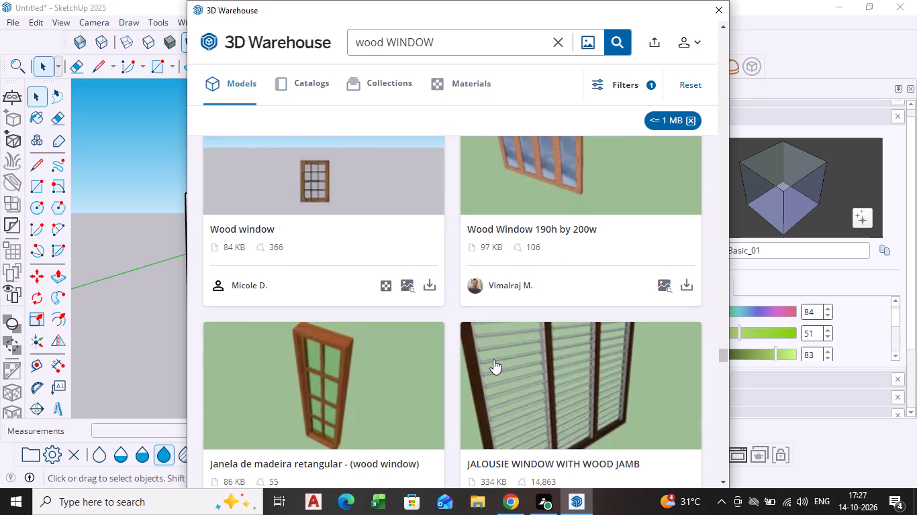
scroll(445, 325, "up", 1)
scroll(561, 260, "down", 7)
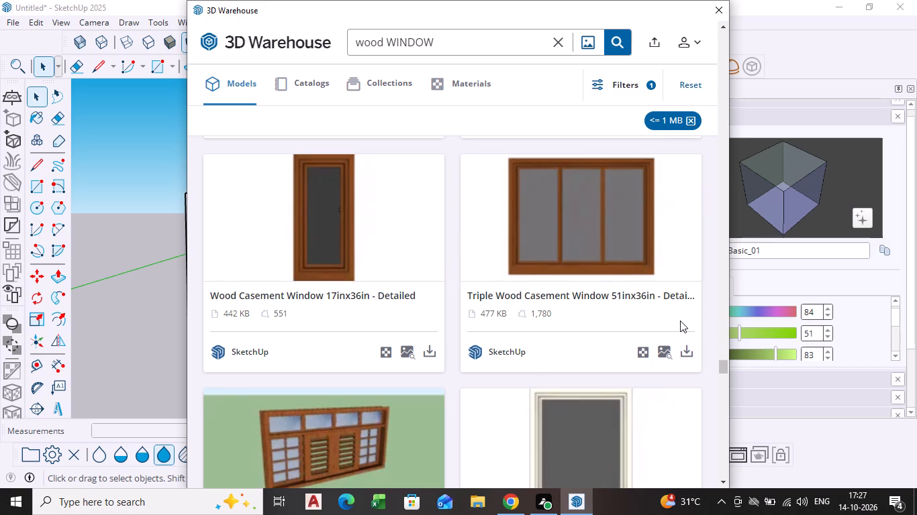
scroll(679, 357, "down", 2)
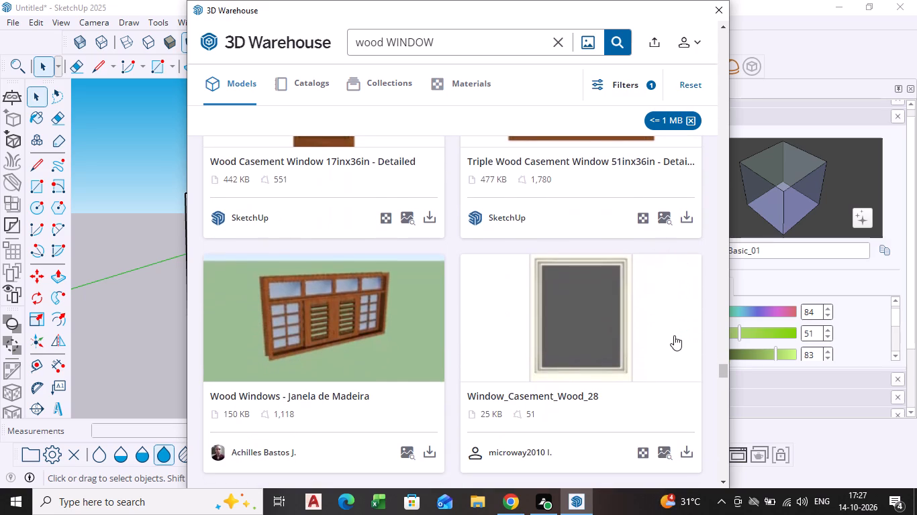
Download the Triple Wood Casement Window 51inx36in model by SketchUp from the 3D Warehouse results.
left_click(686, 223)
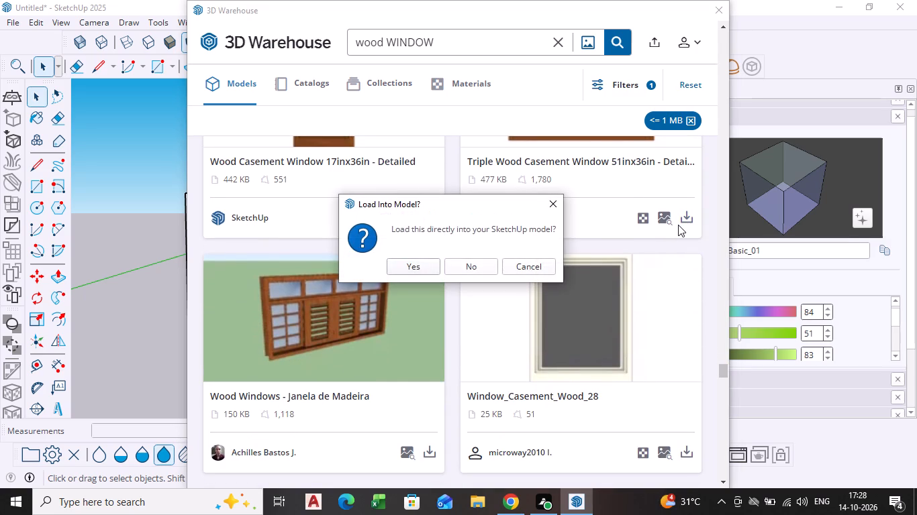
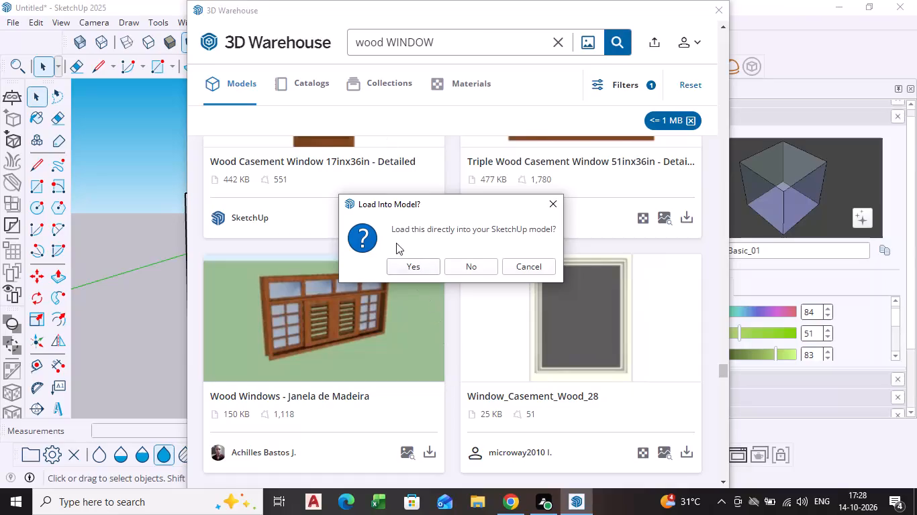
Load the three-pane wooden window from 3D Warehouse into the model and place it at the lower-left corner of the porch wall opening.
left_click(409, 266)
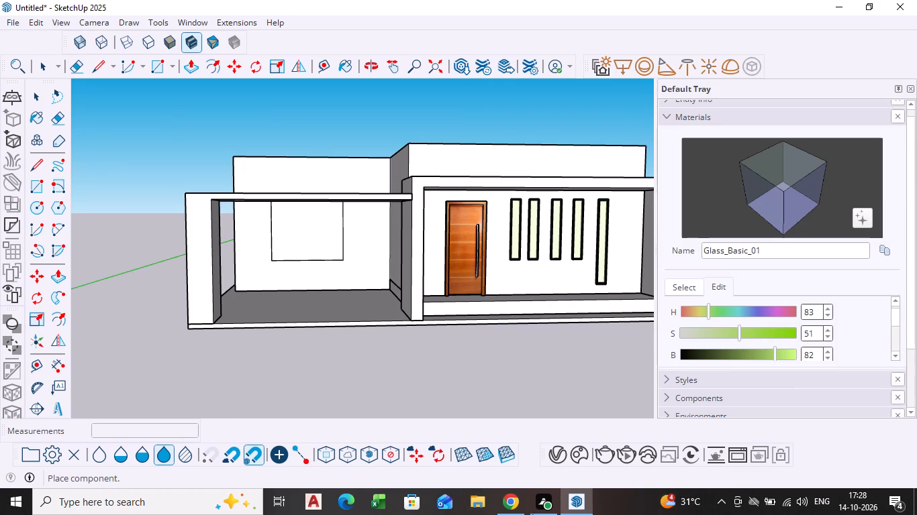
scroll(492, 274, "up", 4)
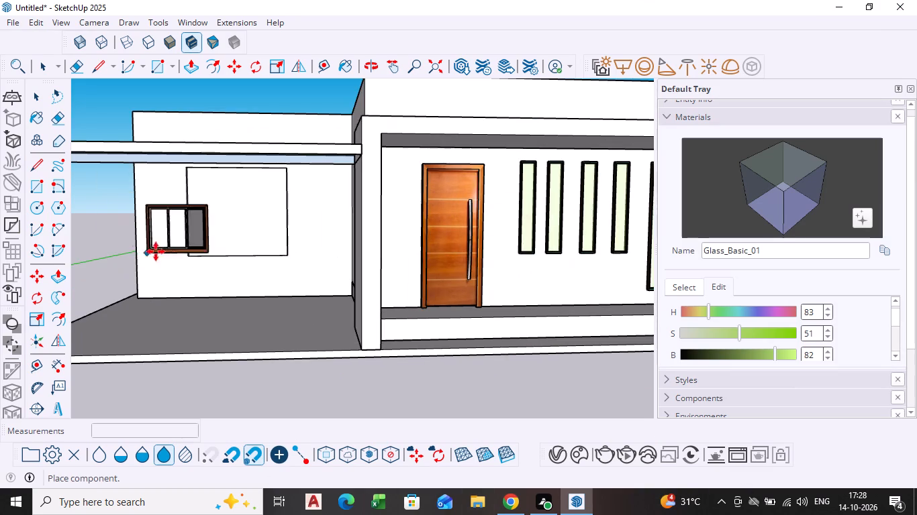
scroll(207, 251, "up", 10)
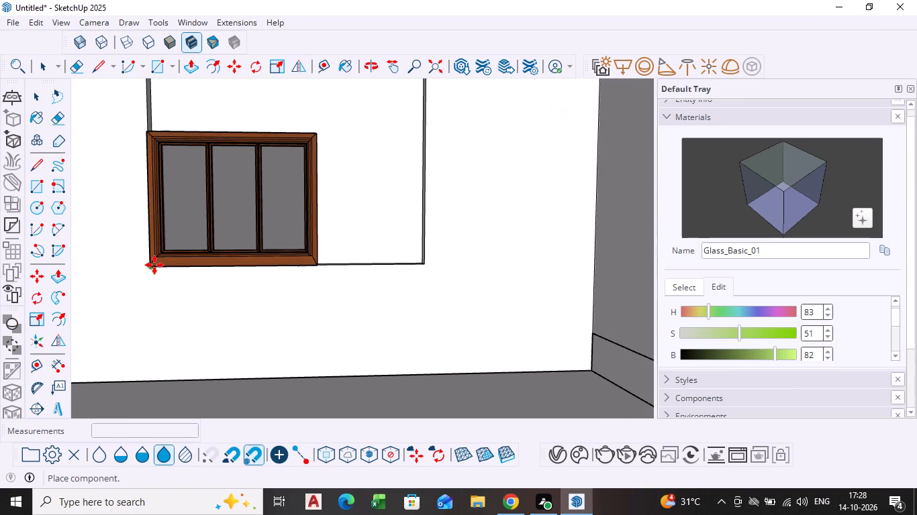
left_click(154, 265)
Scale the wooden window along its width by about 1.67 so it reaches the opening's far side edge.
scroll(318, 245, "down", 1)
middle_click_drag(318, 245, 291, 290)
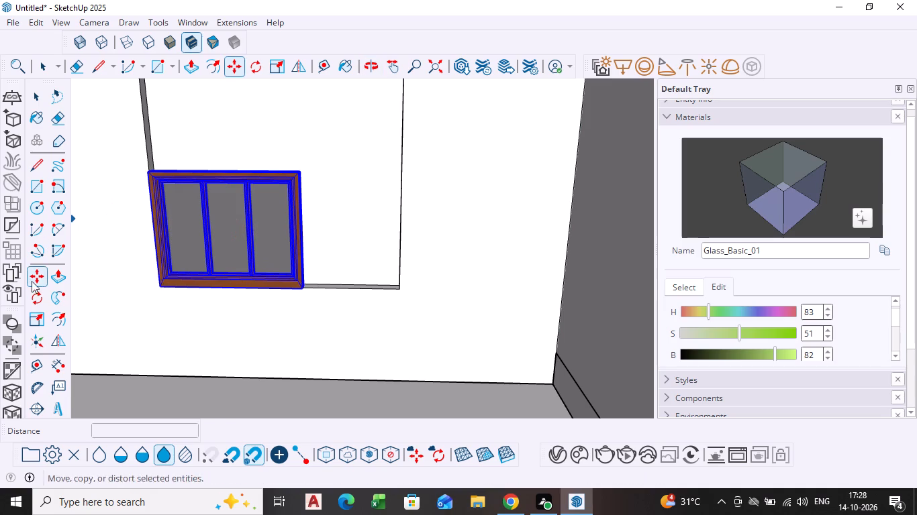
left_click(38, 318)
middle_click_drag(270, 252, 217, 262)
middle_click_drag(283, 270, 291, 215)
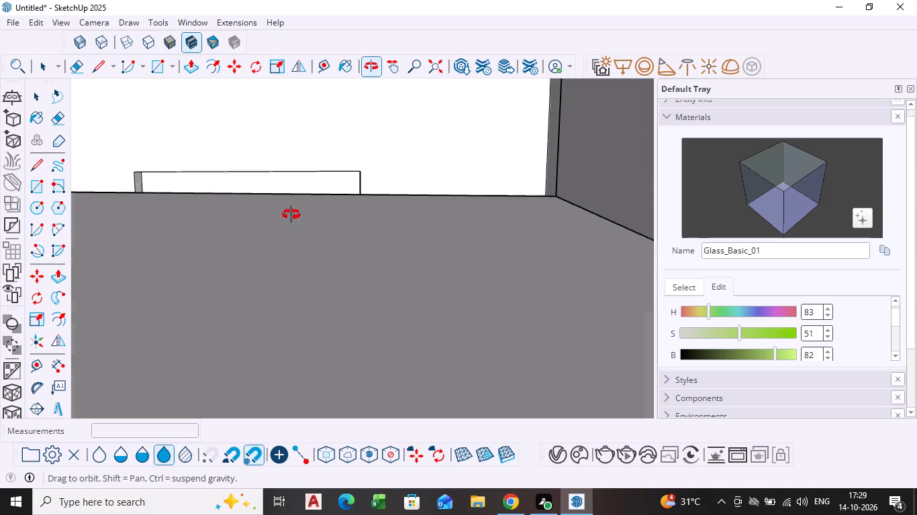
middle_click_drag(291, 215, 308, 180)
left_click(442, 66)
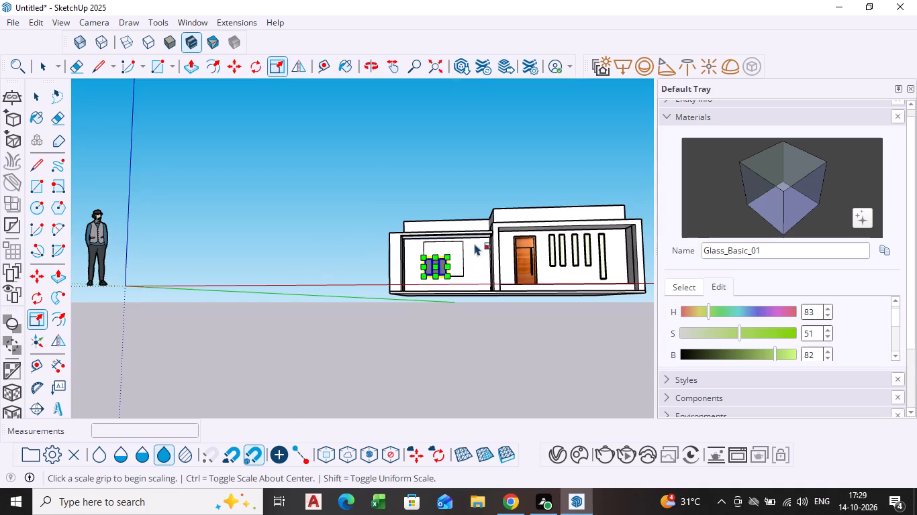
scroll(483, 243, "up", 7)
middle_click_drag(438, 274, 417, 285)
scroll(417, 285, "up", 10)
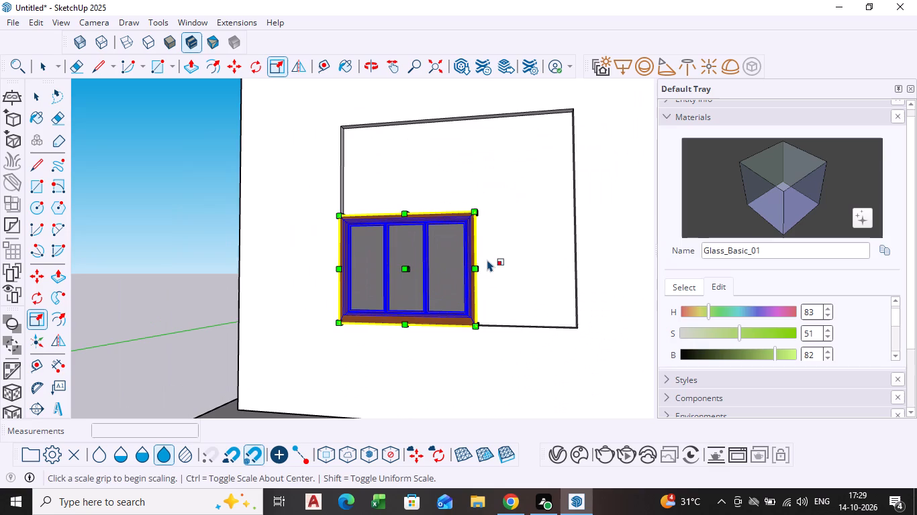
middle_click_drag(483, 268, 460, 278)
scroll(460, 278, "up", 7)
middle_click_drag(458, 278, 450, 284)
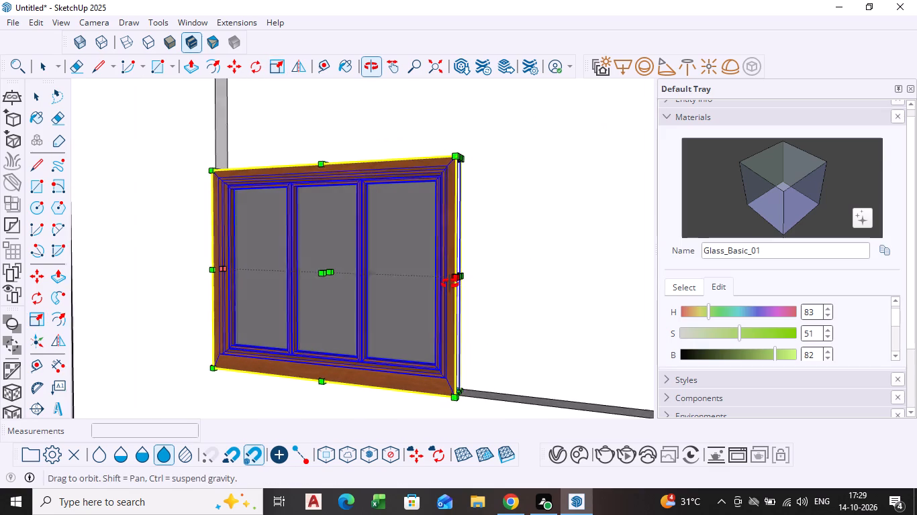
middle_click_drag(450, 284, 442, 289)
scroll(454, 279, "up", 7)
left_click(459, 278)
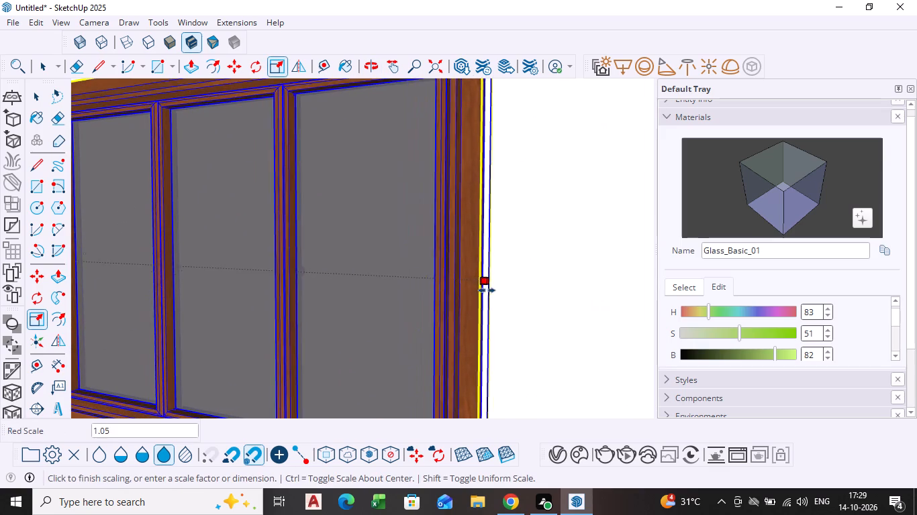
scroll(487, 290, "down", 16)
middle_click_drag(487, 290, 476, 289, "shift")
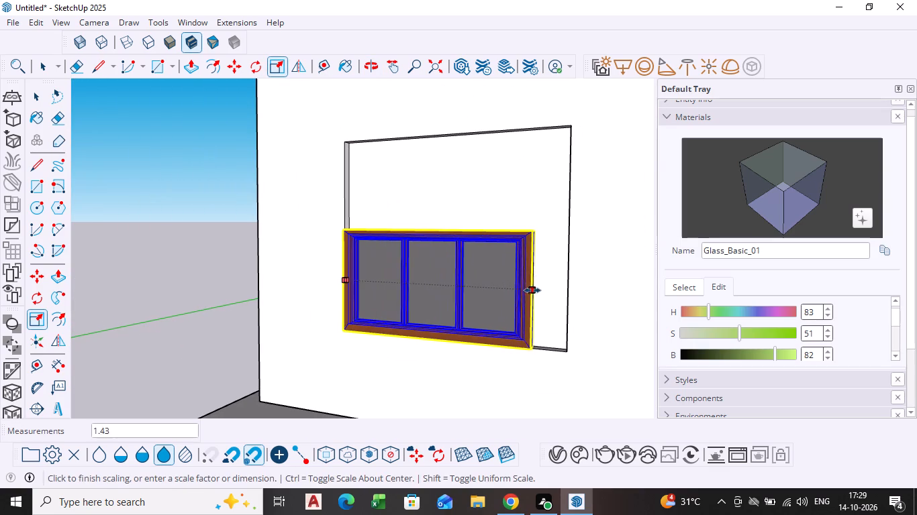
scroll(565, 286, "up", 7)
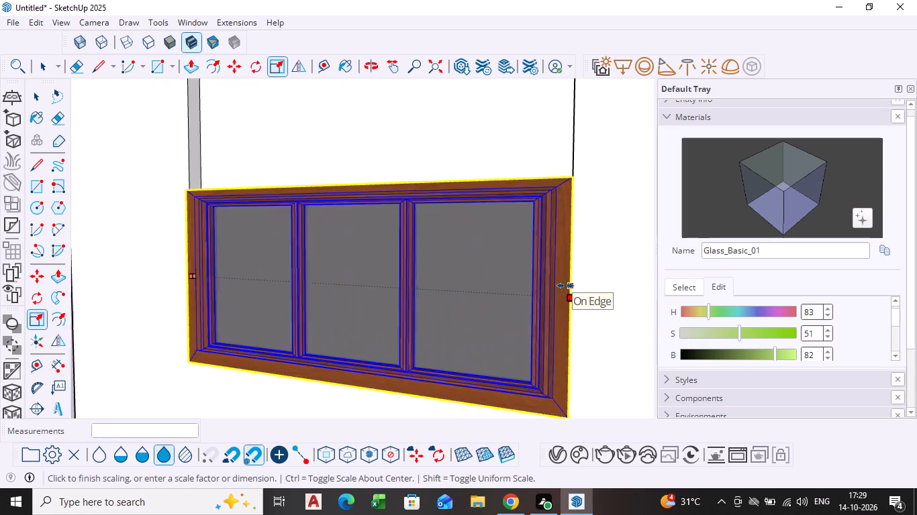
scroll(565, 286, "up", 1)
middle_click_drag(563, 286, 534, 292)
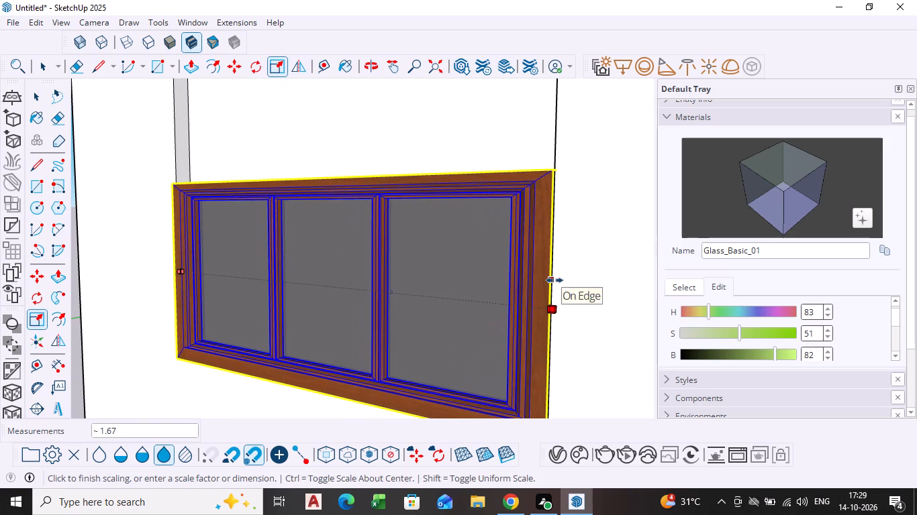
left_click(554, 280)
Scale the wooden window's height by about 1.86 to reach the opening's top edge, and deselect it.
scroll(249, 224, "down", 4)
middle_click(247, 225)
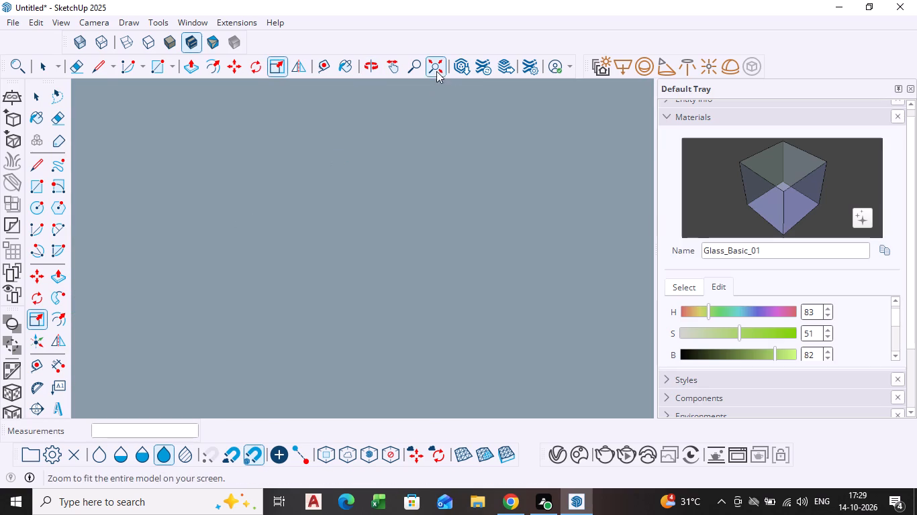
left_click(436, 71)
scroll(430, 231, "up", 7)
middle_click_drag(456, 236, 480, 266)
scroll(484, 238, "up", 4)
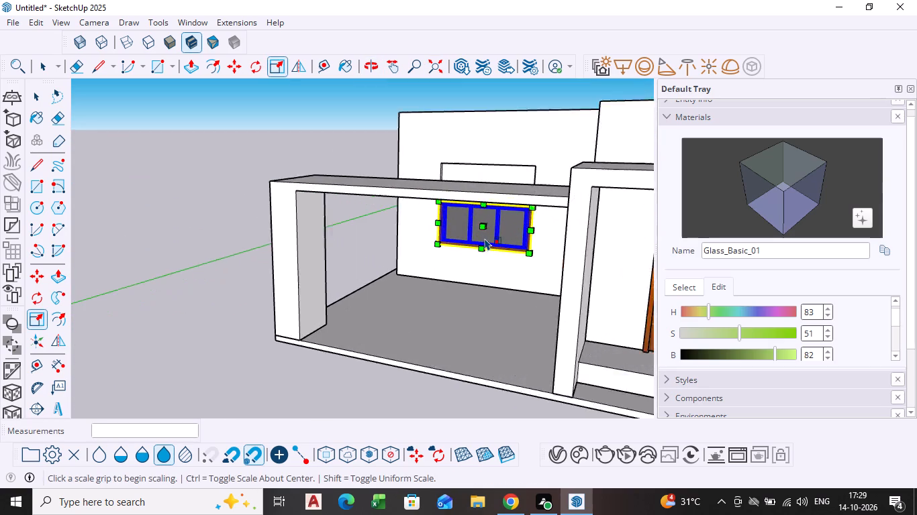
middle_click_drag(481, 167, 479, 251)
scroll(485, 171, "up", 6)
middle_click_drag(487, 190, 493, 235)
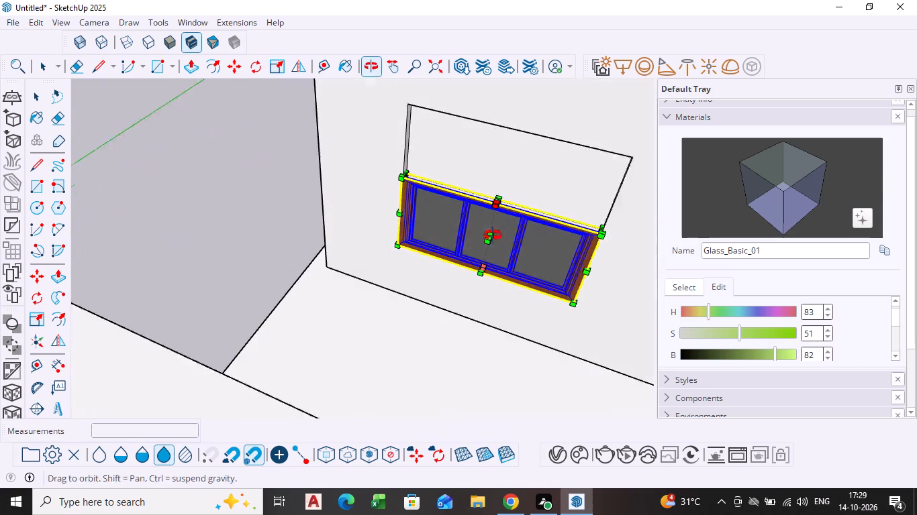
middle_click_drag(493, 235, 493, 243)
scroll(495, 222, "up", 7)
left_click(503, 198)
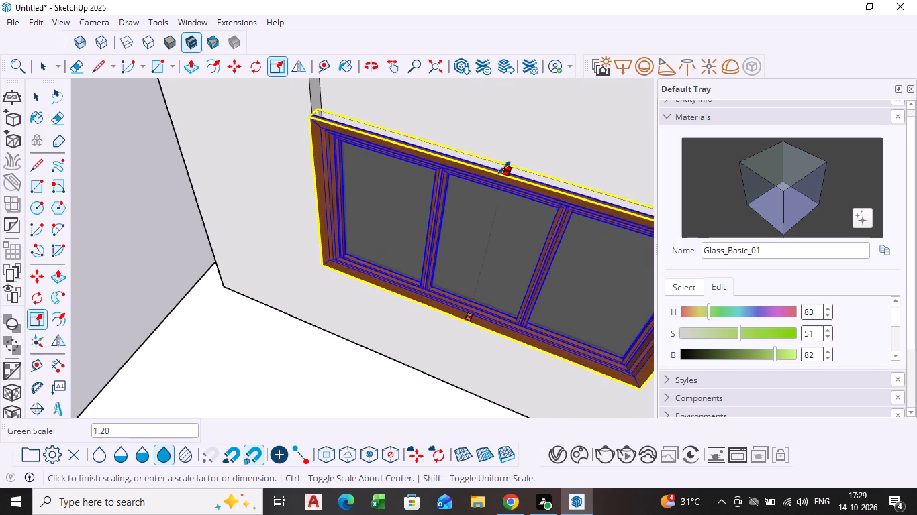
scroll(504, 153, "down", 9)
middle_click_drag(503, 153, 468, 221, "shift")
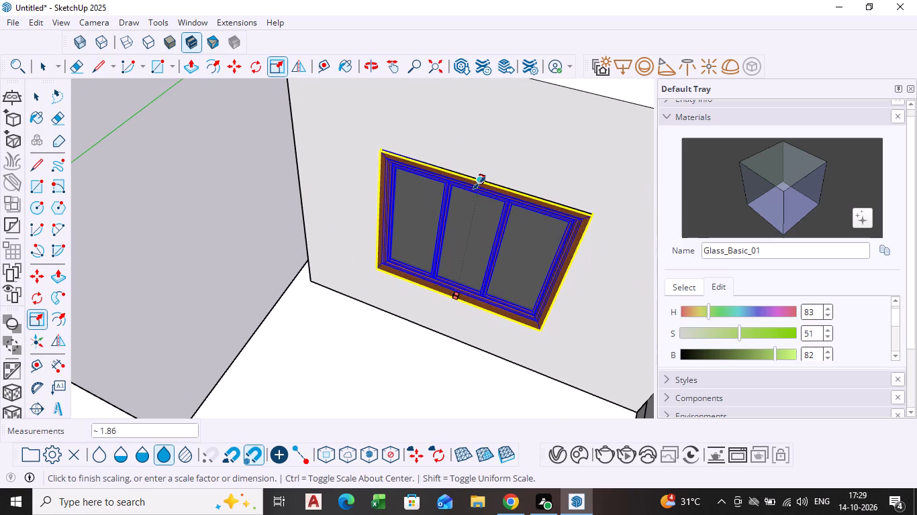
left_click(479, 183)
key("space")
left_click(201, 186)
Examine the fitted window in the porch wall and the house's front facade with the door and slit windows.
scroll(440, 264, "down", 3)
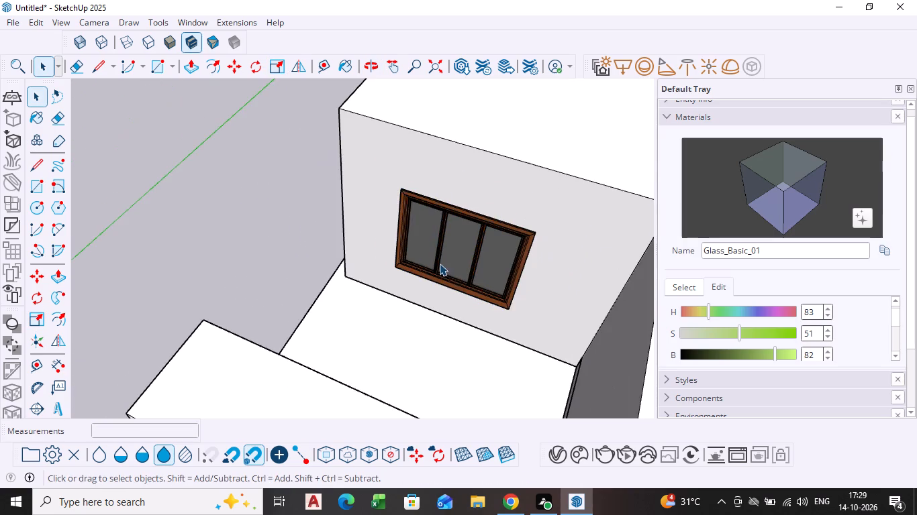
scroll(440, 264, "down", 1)
middle_click_drag(451, 276, 501, 137)
scroll(428, 274, "up", 4)
middle_click_drag(428, 269, 440, 229)
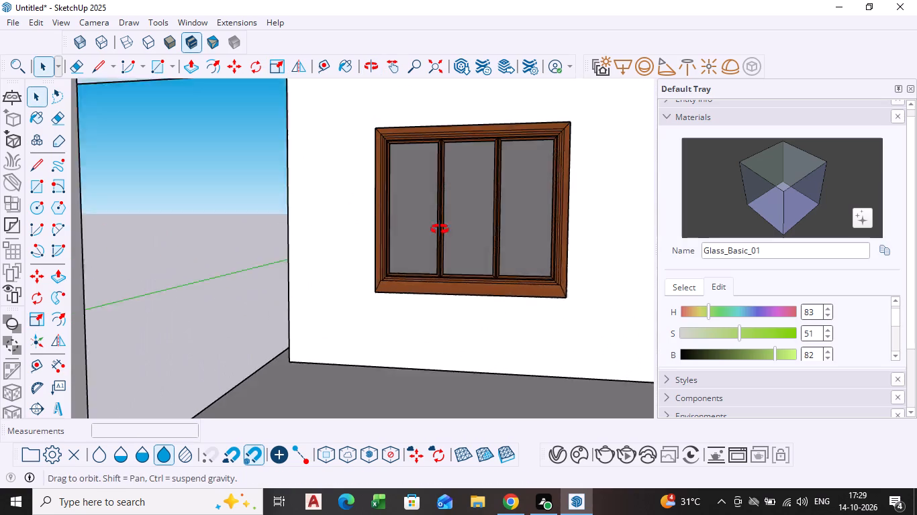
middle_click_drag(440, 229, 448, 213)
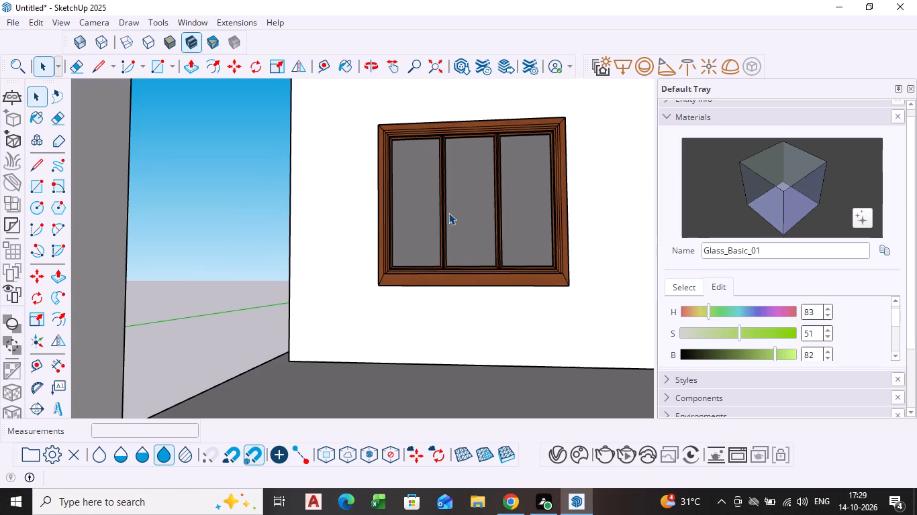
scroll(465, 242, "down", 2)
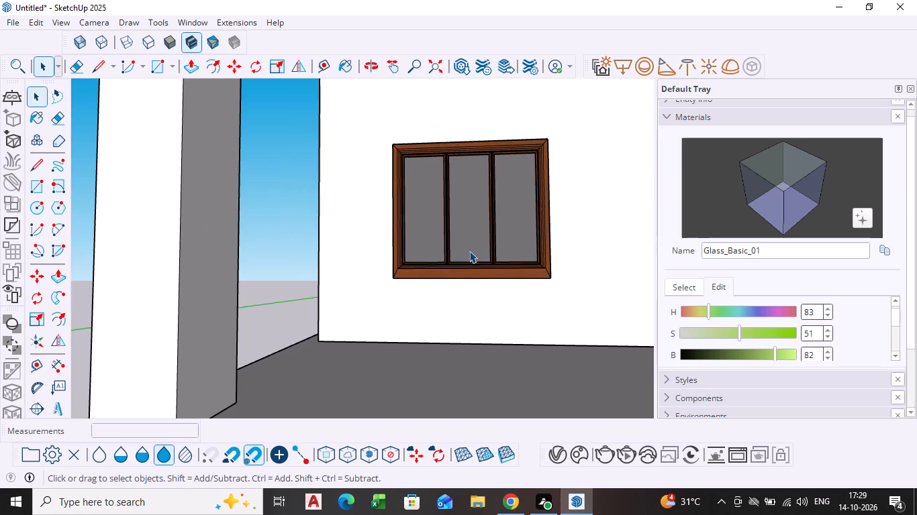
scroll(474, 260, "down", 2)
scroll(439, 228, "up", 2)
middle_click_drag(438, 228, 427, 240)
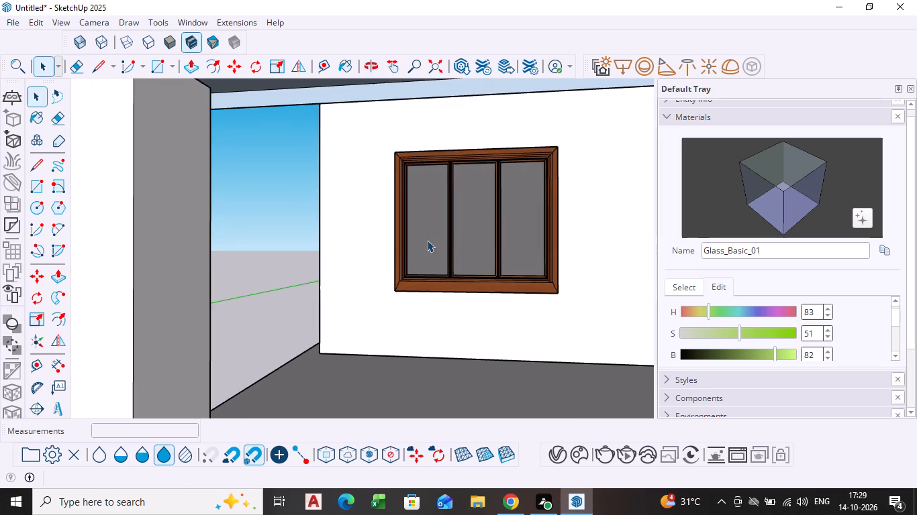
scroll(444, 253, "down", 7)
scroll(508, 274, "down", 2)
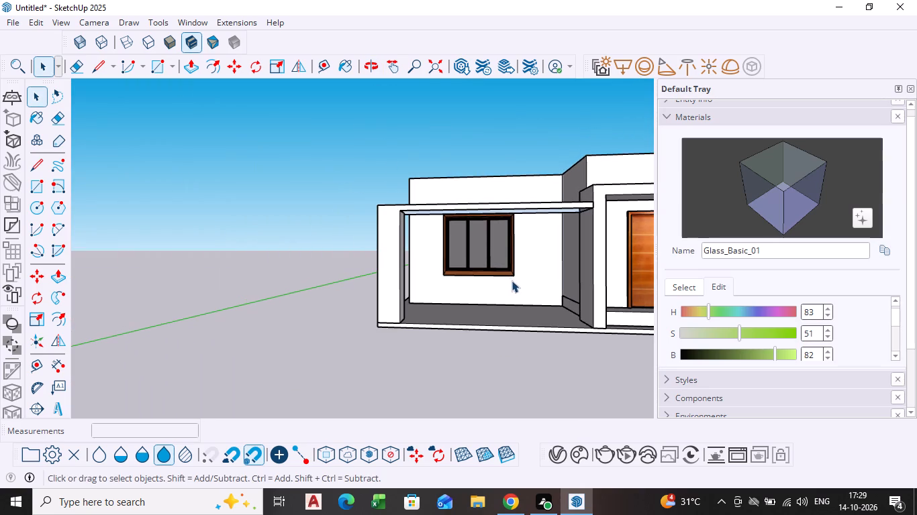
scroll(530, 282, "down", 3)
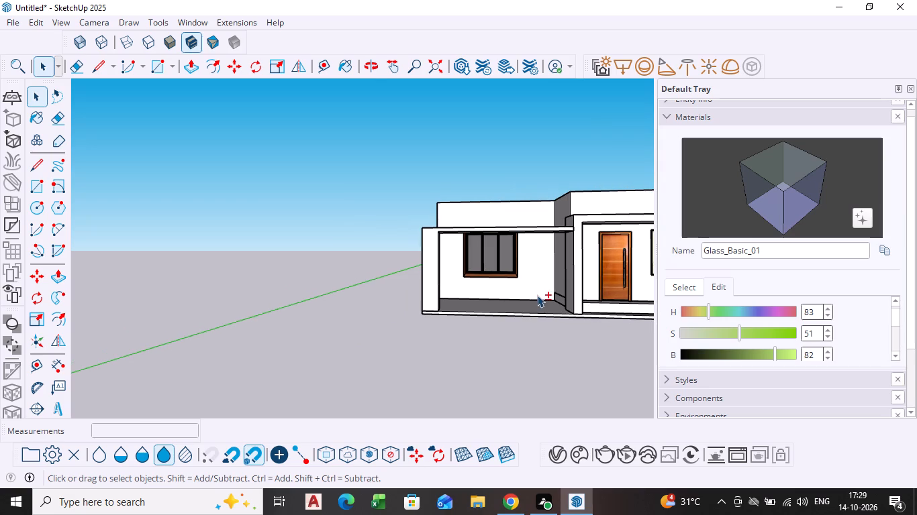
middle_click_drag(536, 295, 403, 295, "shift")
scroll(528, 295, "up", 3)
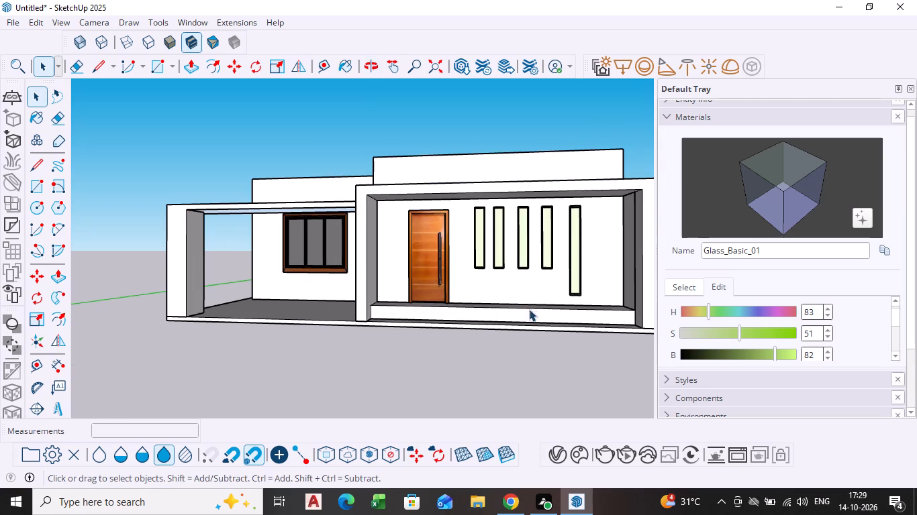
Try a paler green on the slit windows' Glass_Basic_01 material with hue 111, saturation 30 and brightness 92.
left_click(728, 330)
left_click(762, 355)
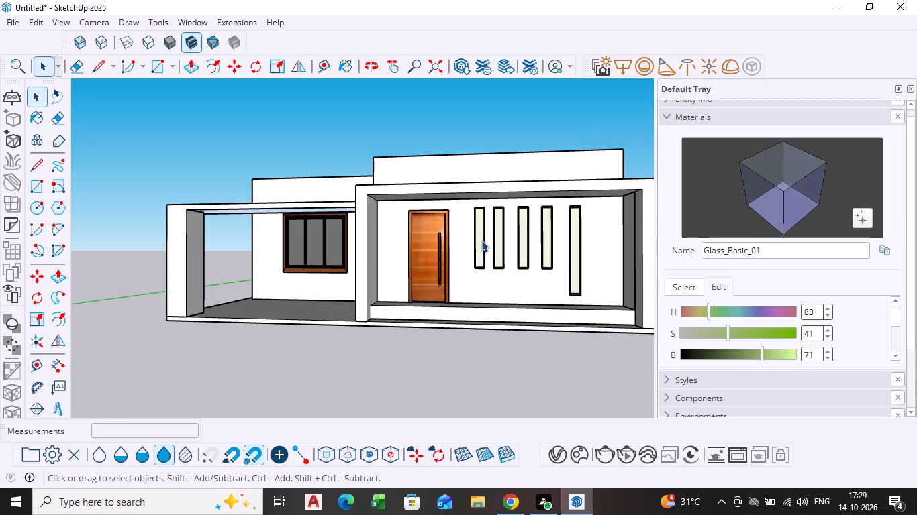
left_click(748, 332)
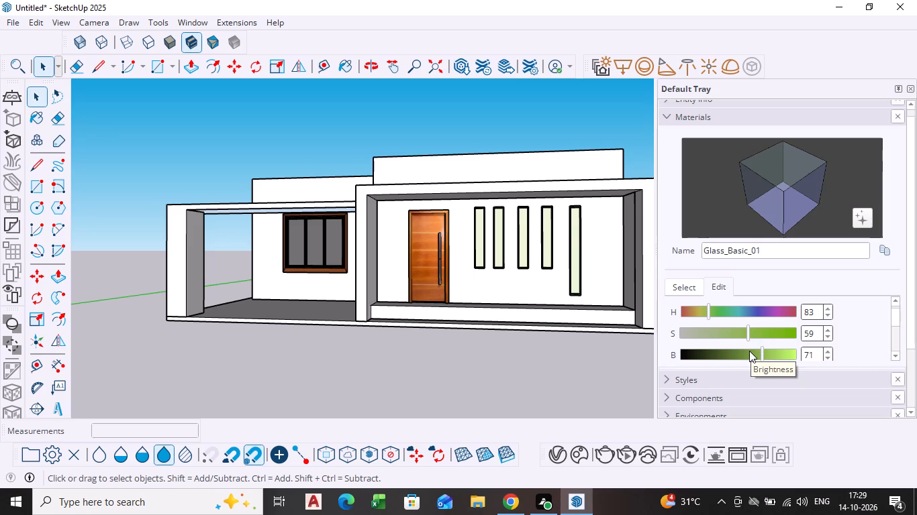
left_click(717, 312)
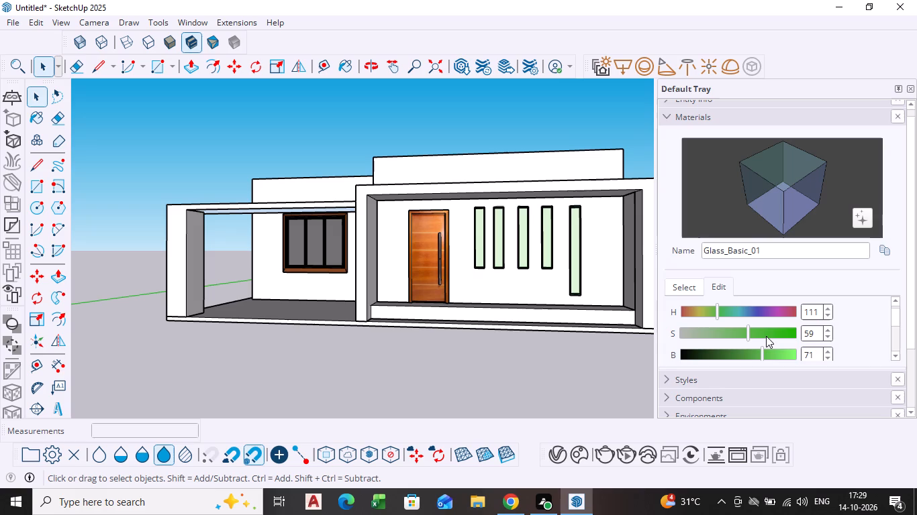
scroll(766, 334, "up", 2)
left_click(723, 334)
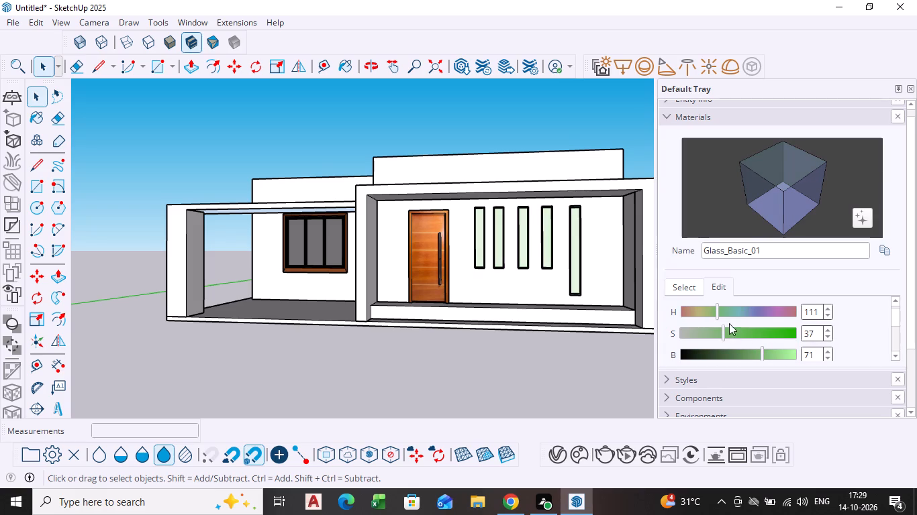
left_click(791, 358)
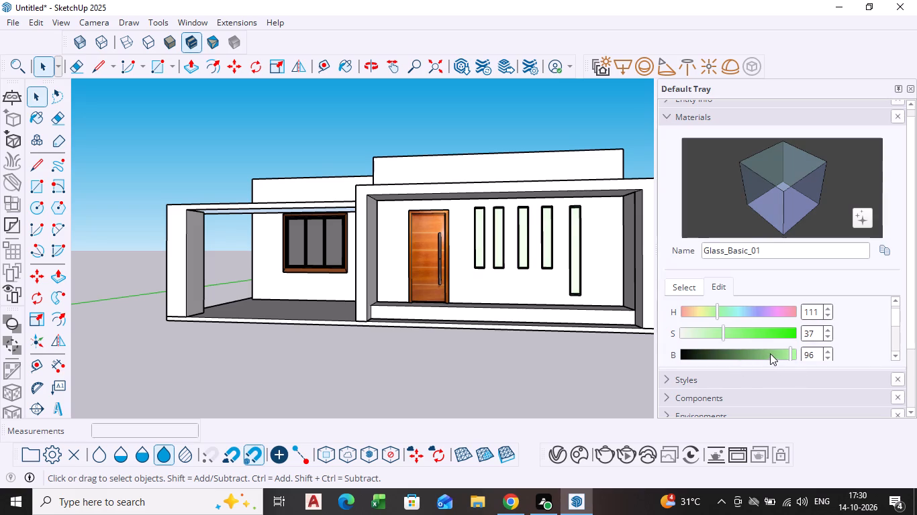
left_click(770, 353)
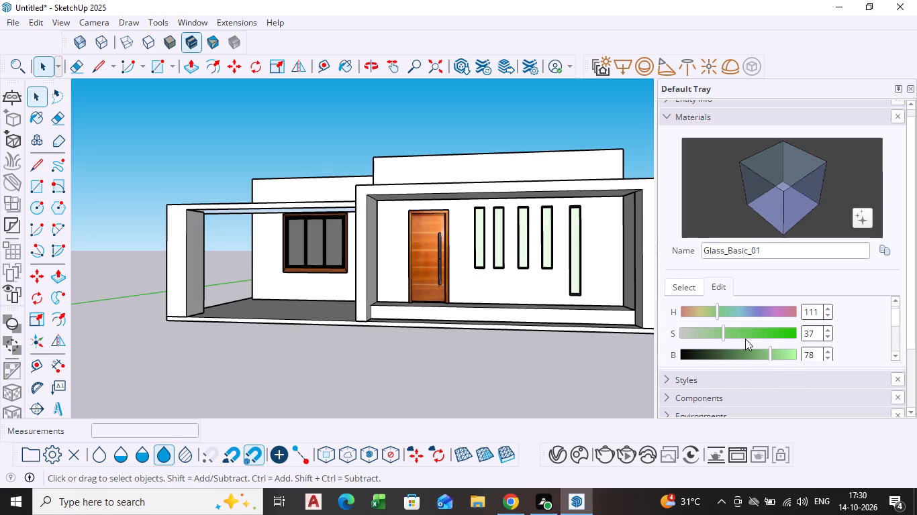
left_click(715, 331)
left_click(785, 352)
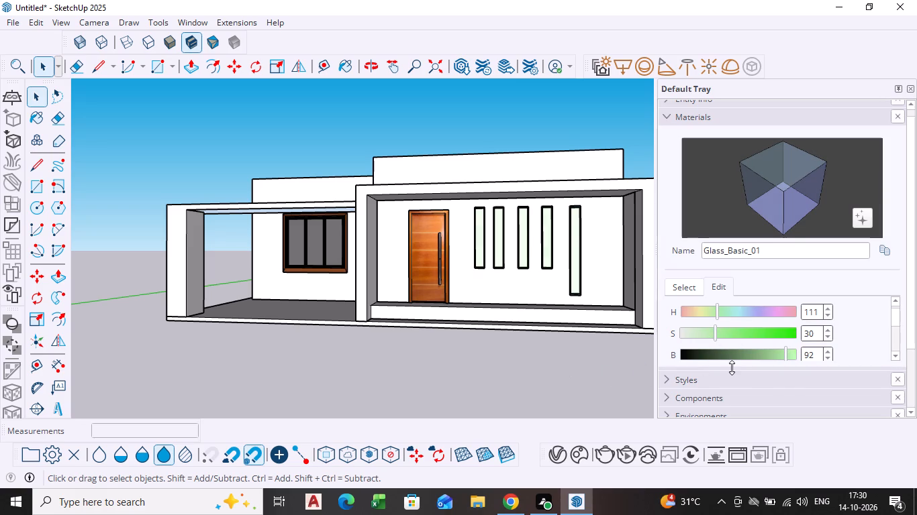
Reset the Glass_Basic_01 colour adjustments and set the slit window glass hue to 79.
middle_click_drag(734, 353, 736, 362)
scroll(787, 344, "up", 1)
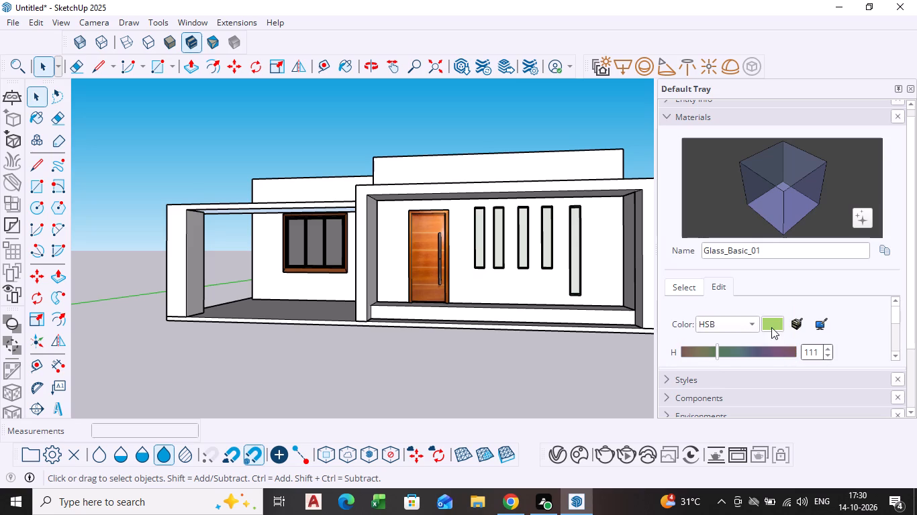
left_click(771, 327)
left_click(716, 350)
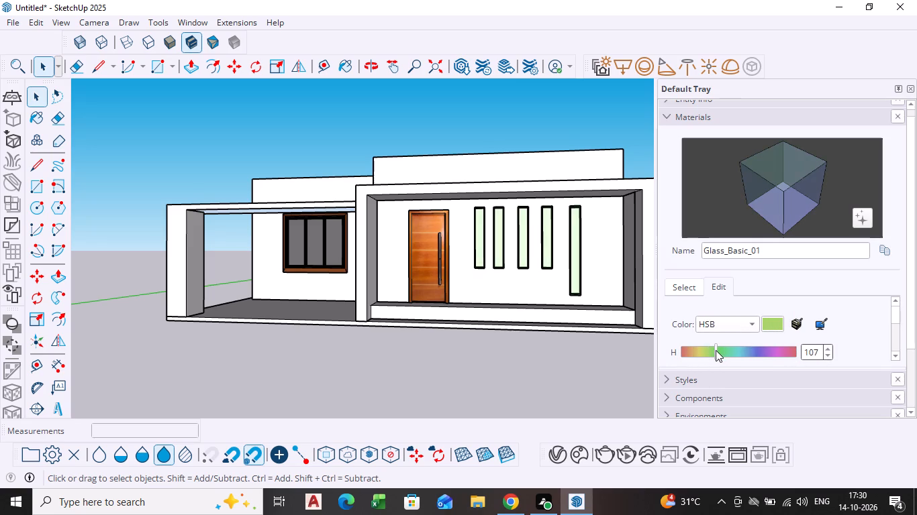
left_click(707, 350)
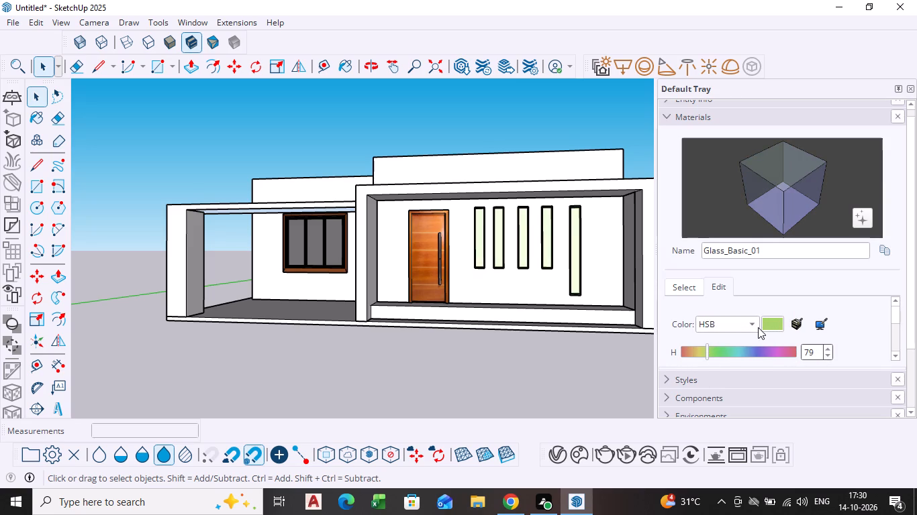
left_click(757, 327)
left_click(596, 337)
Examine the house's front facade from several angles, checking the wooden window, the door and the slit windows' glass.
scroll(473, 354, "down", 3)
middle_click_drag(473, 355, 523, 391)
scroll(483, 311, "up", 3)
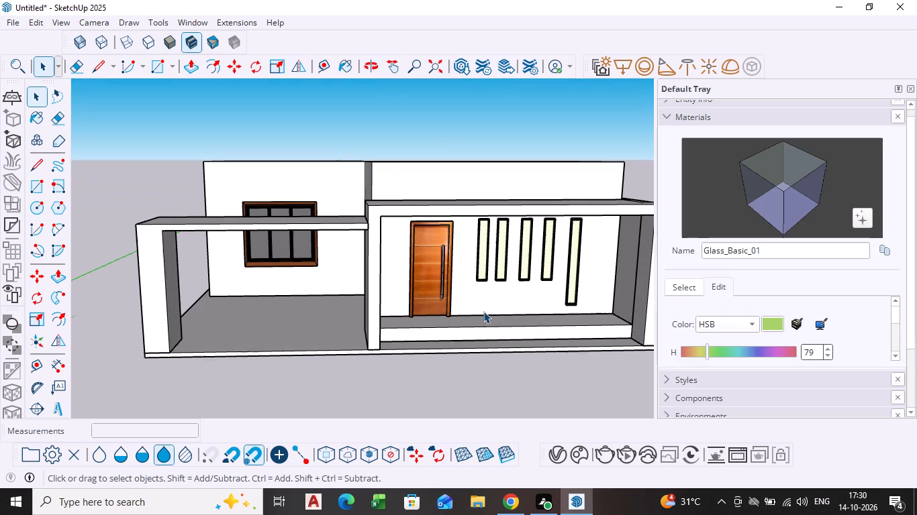
key("space")
left_click(500, 118)
scroll(521, 304, "down", 1)
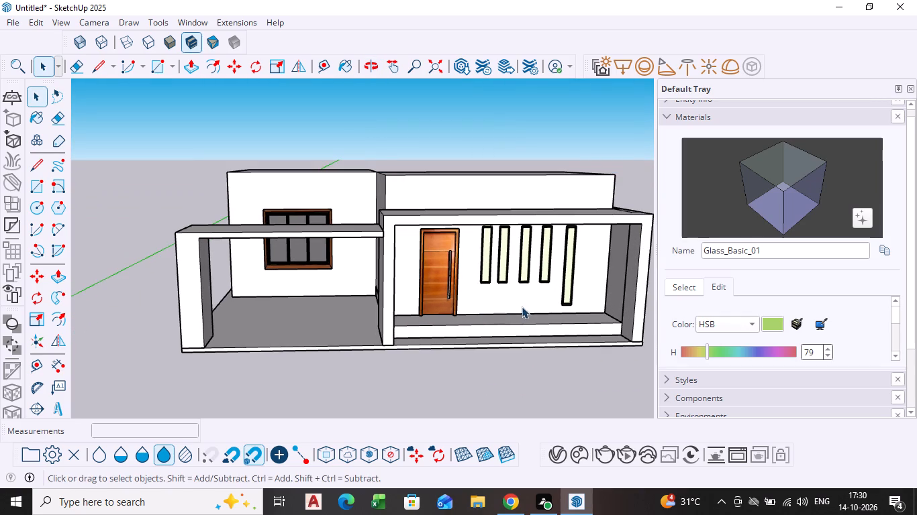
scroll(531, 318, "down", 1, "shift")
middle_click_drag(531, 319, 414, 296, "shift")
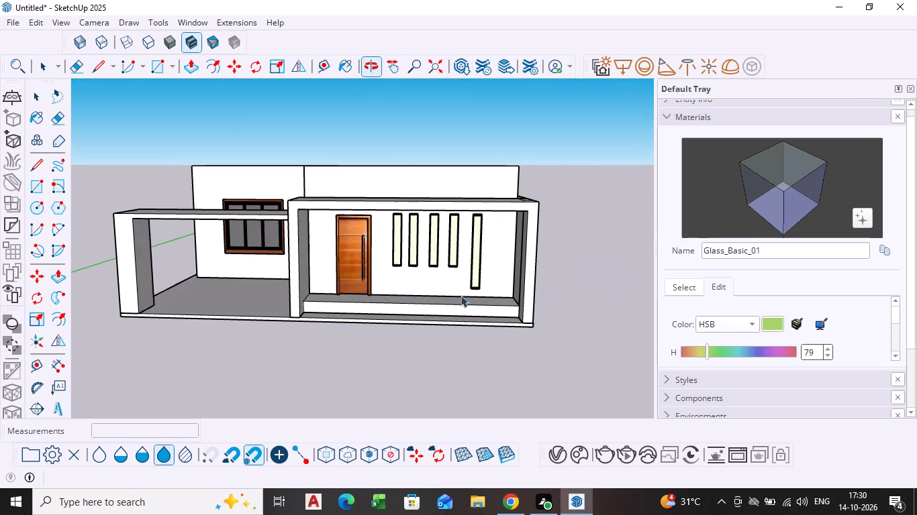
scroll(481, 295, "up", 3)
middle_click_drag(309, 318, 367, 300)
scroll(309, 318, "down", 1)
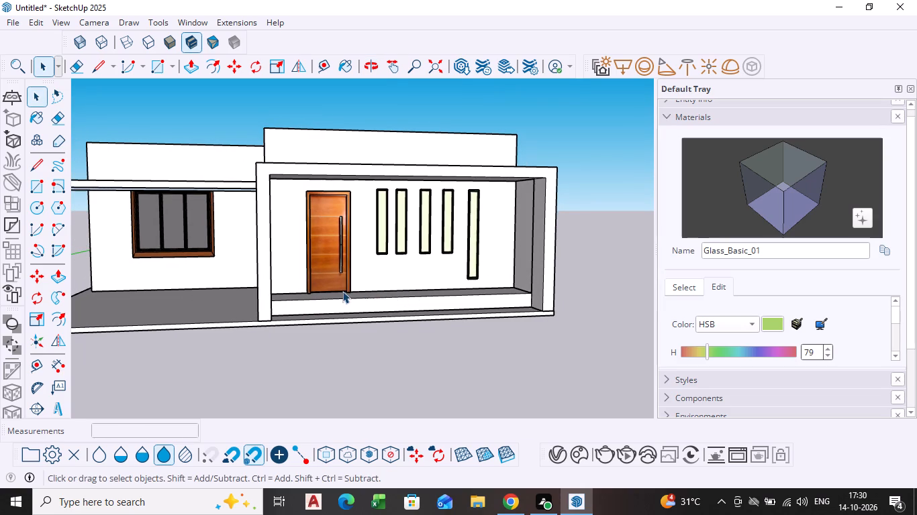
Open the entrance surround group for editing and paint all its faces with the solid colour M03_Pewter_Shine.
triple_click(403, 305)
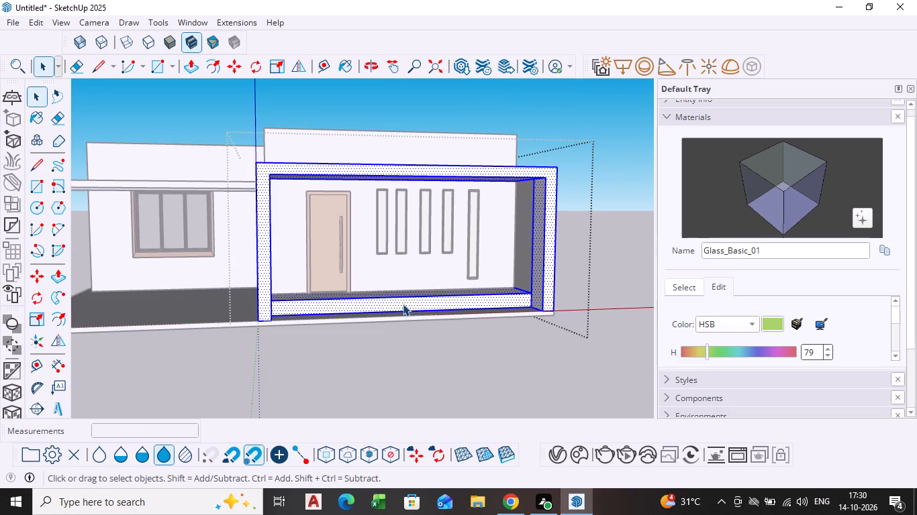
left_click(403, 304)
left_click(675, 293)
left_click(733, 306)
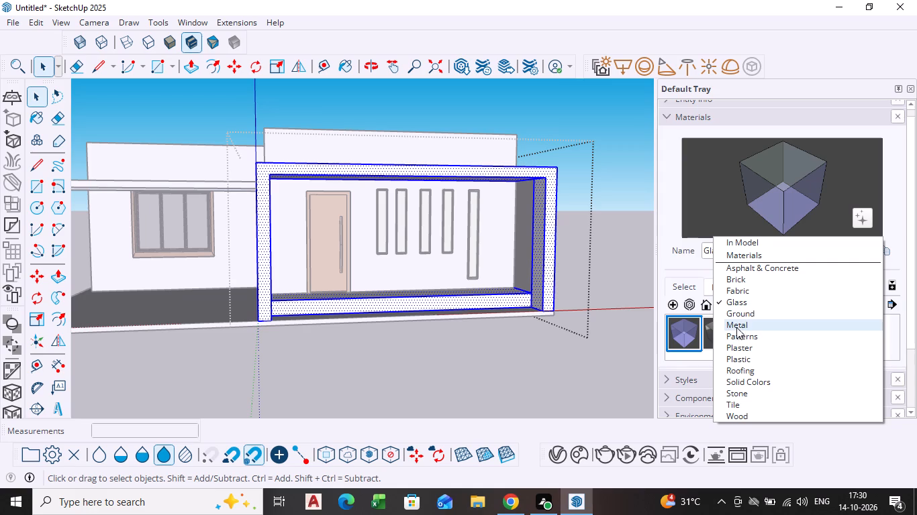
left_click(755, 382)
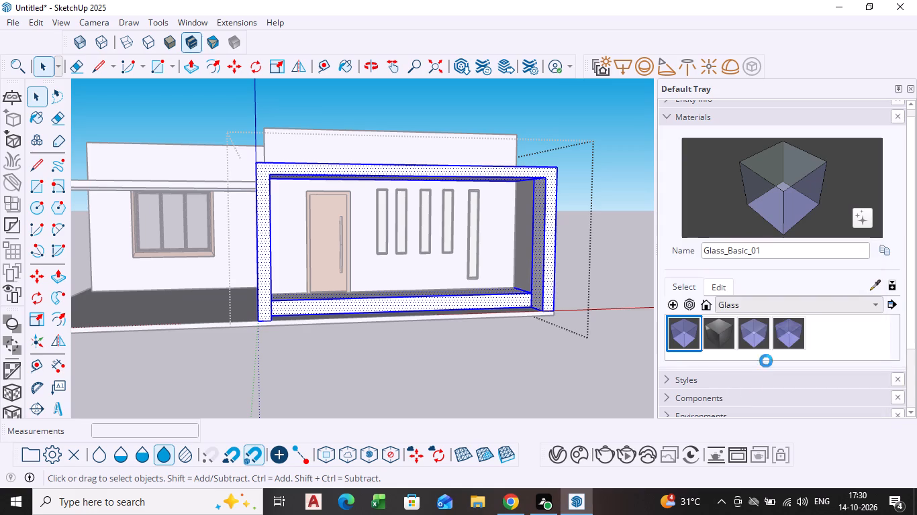
scroll(783, 330, "down", 1)
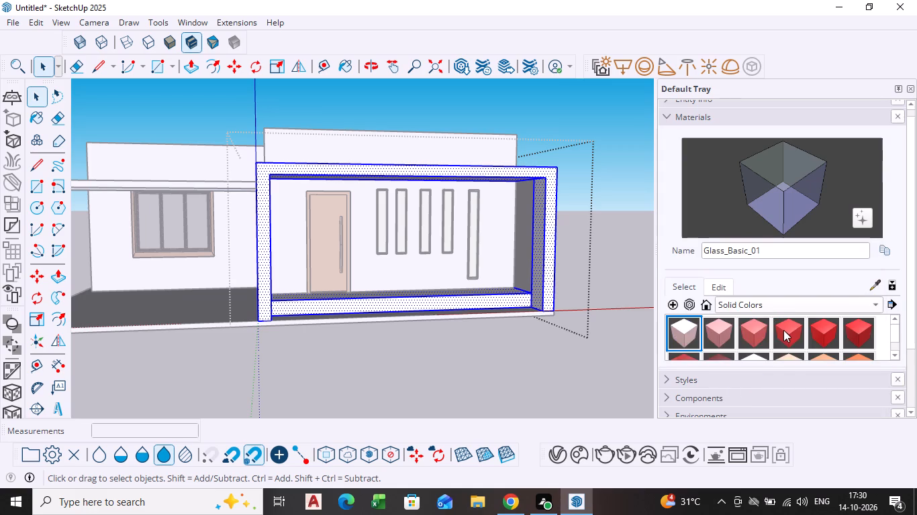
scroll(783, 330, "down", 9)
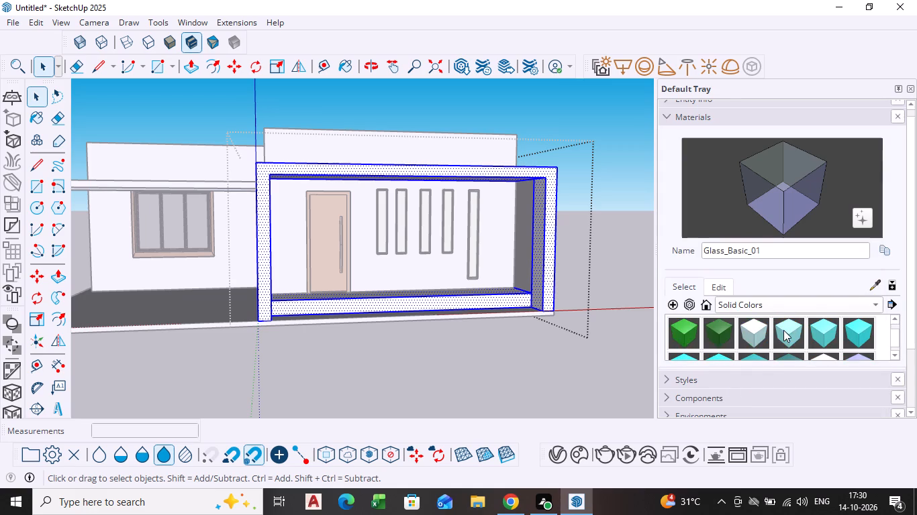
scroll(783, 330, "down", 2)
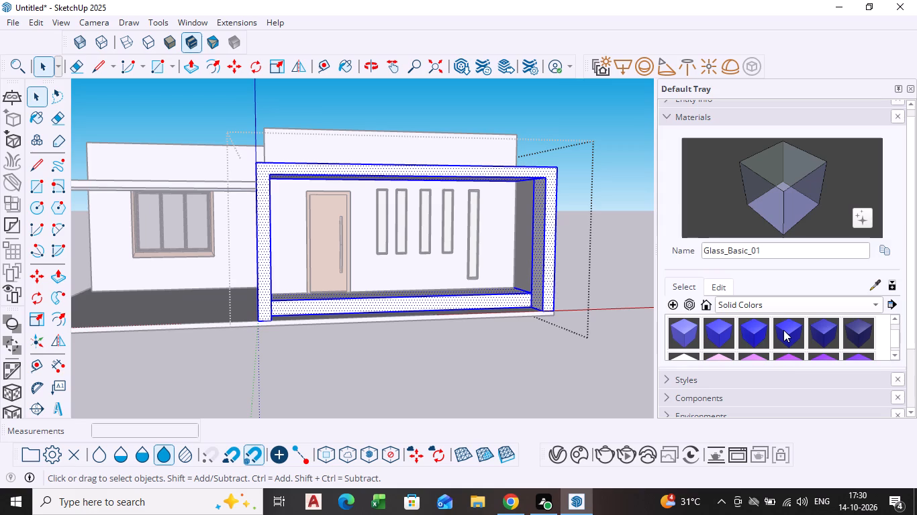
scroll(787, 330, "down", 5)
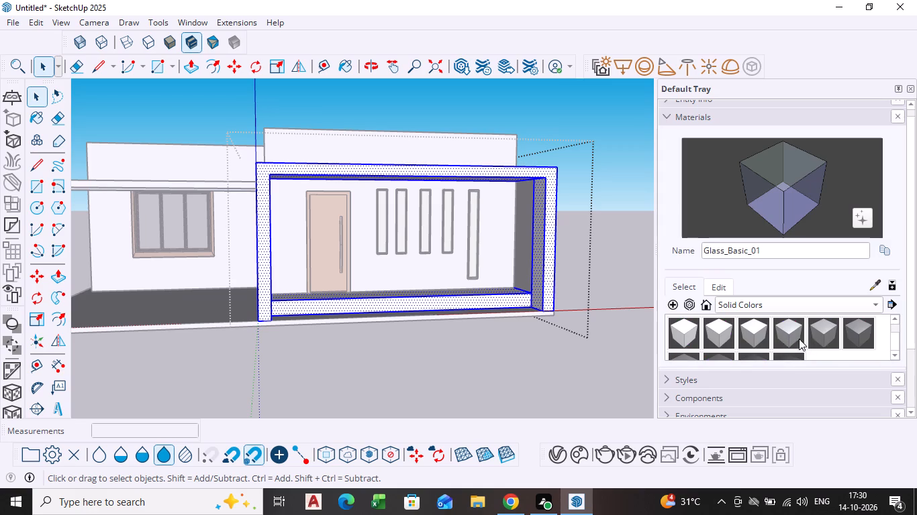
left_click(785, 333)
scroll(396, 305, "up", 4)
left_click(371, 305)
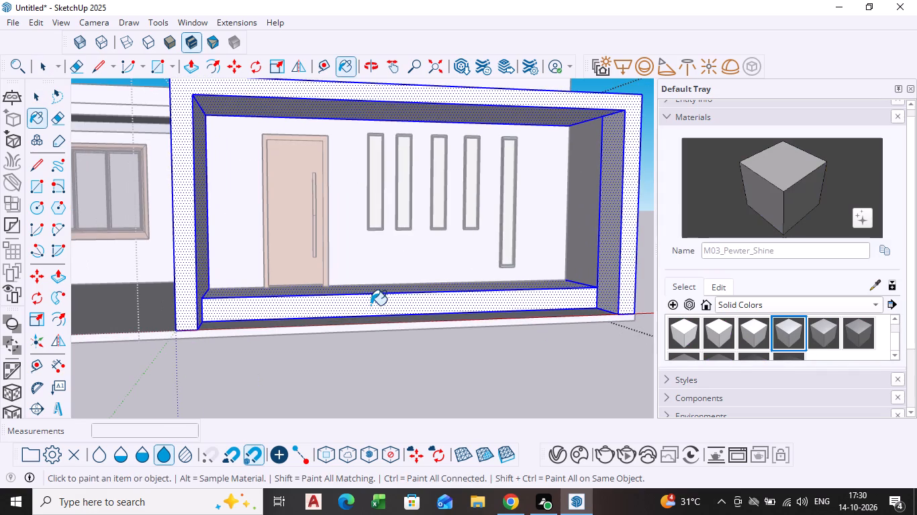
Repaint all the selected entrance surround faces with M04_Stone_Frost and leave the group.
scroll(379, 305, "down", 3)
left_click(826, 331)
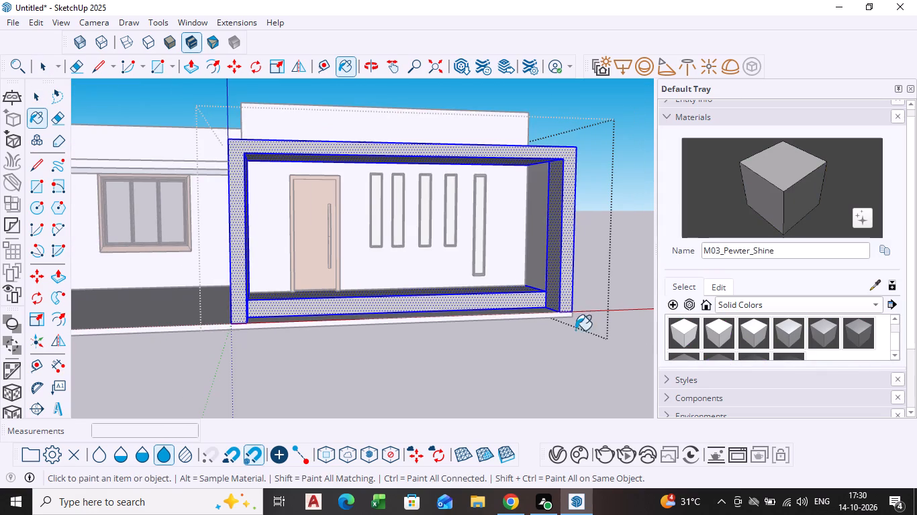
left_click(386, 306)
key("space")
left_click(497, 368)
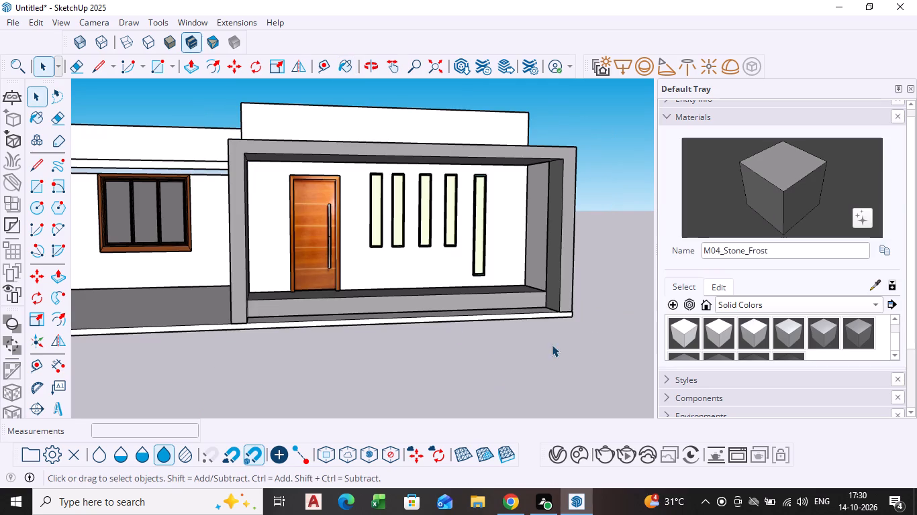
Paint the closed entrance surround group as a whole with M03_Pewter_Shine.
middle_click_drag(520, 310, 442, 340)
left_click(781, 329)
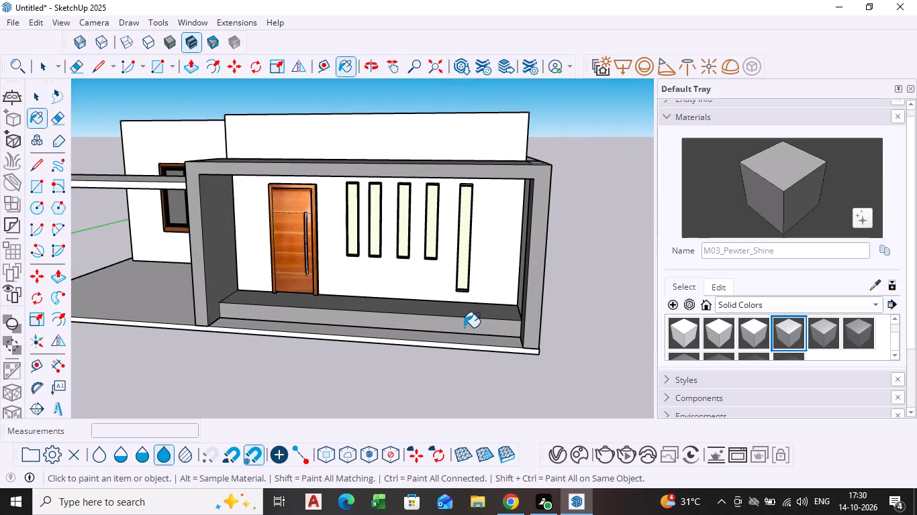
scroll(463, 327, "down", 1)
scroll(463, 327, "up", 3)
left_click(461, 326)
scroll(459, 327, "down", 3)
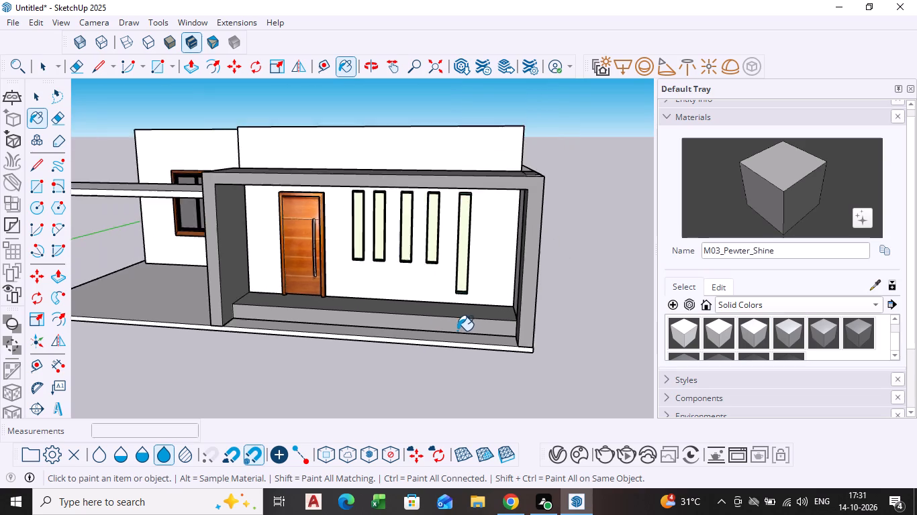
scroll(446, 345, "down", 4)
key("space")
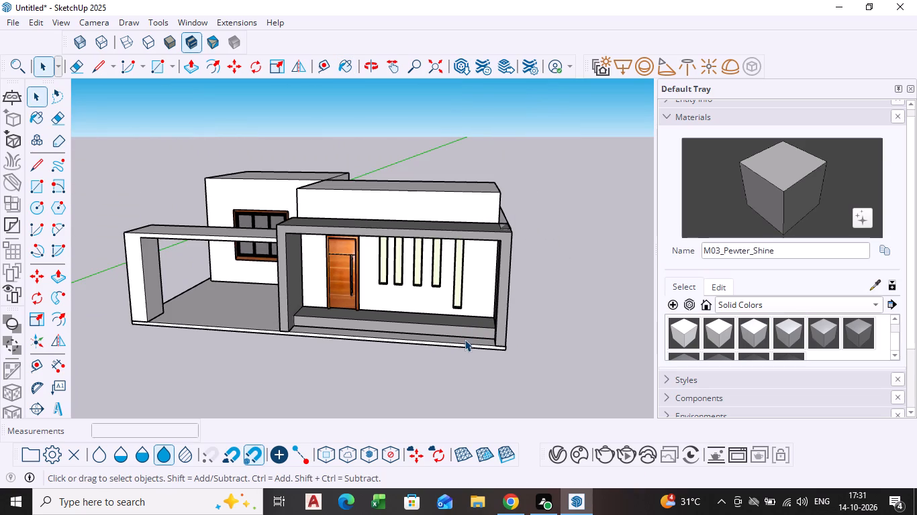
Reopen the entrance surround group, paint the front face of its bottom step with M04_Stone_Frost, and leave the group.
triple_click(464, 339)
double_click(463, 331)
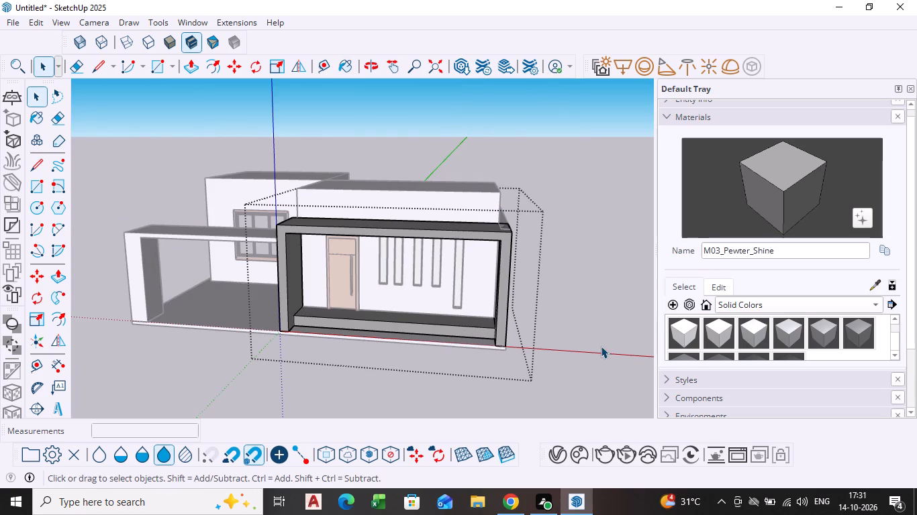
scroll(796, 342, "down", 1)
scroll(796, 342, "up", 1)
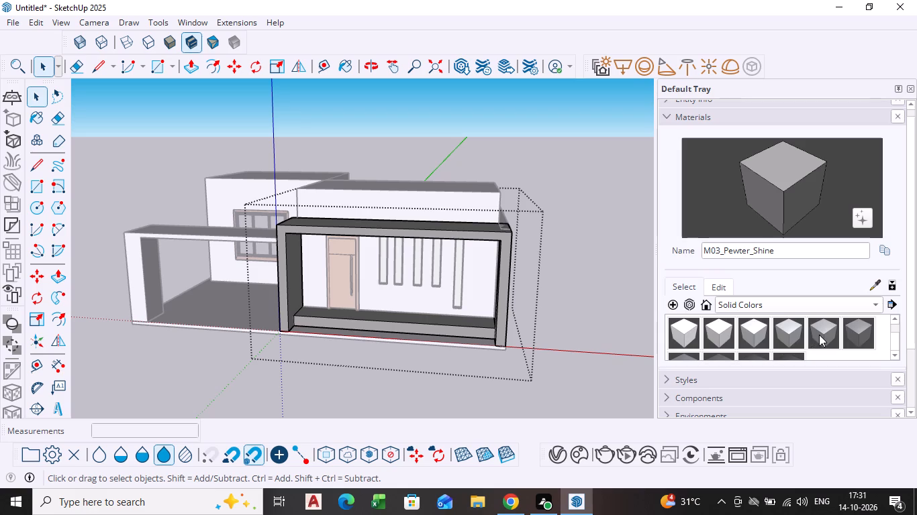
left_click(819, 335)
scroll(489, 324, "up", 4)
left_click(434, 339)
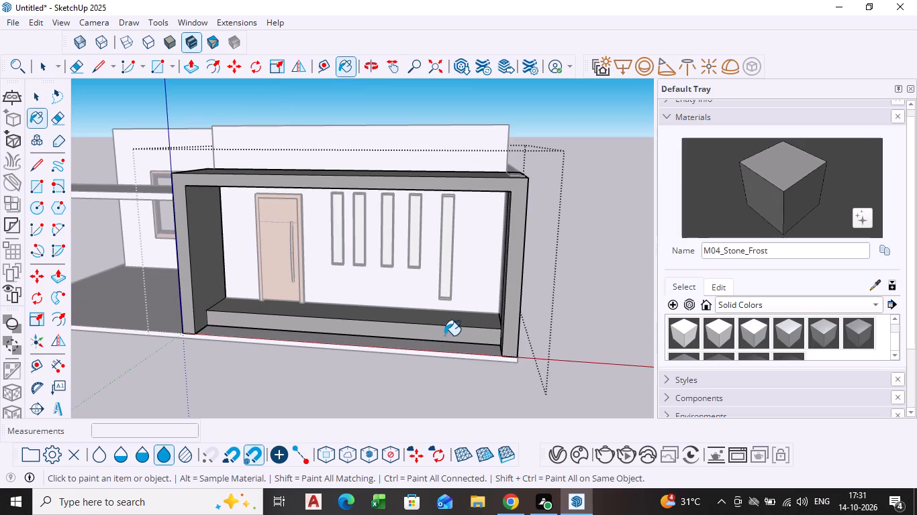
key("space")
left_click(597, 298)
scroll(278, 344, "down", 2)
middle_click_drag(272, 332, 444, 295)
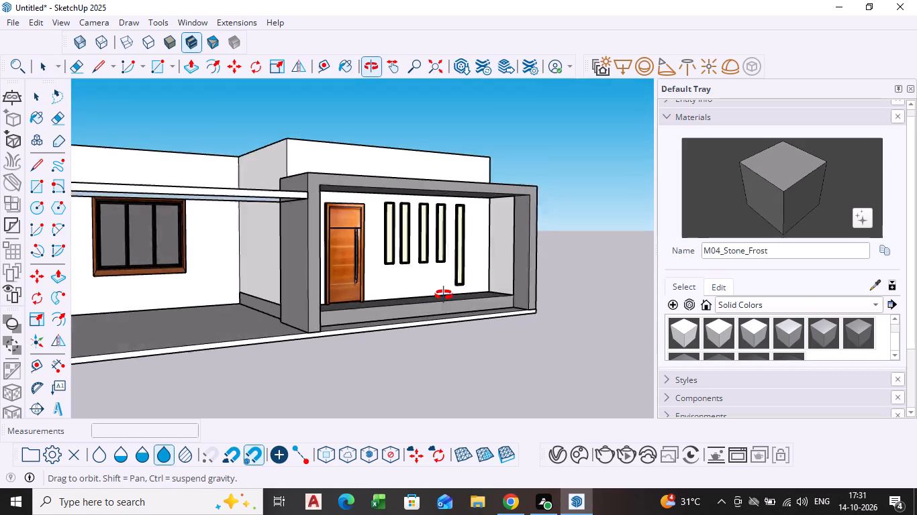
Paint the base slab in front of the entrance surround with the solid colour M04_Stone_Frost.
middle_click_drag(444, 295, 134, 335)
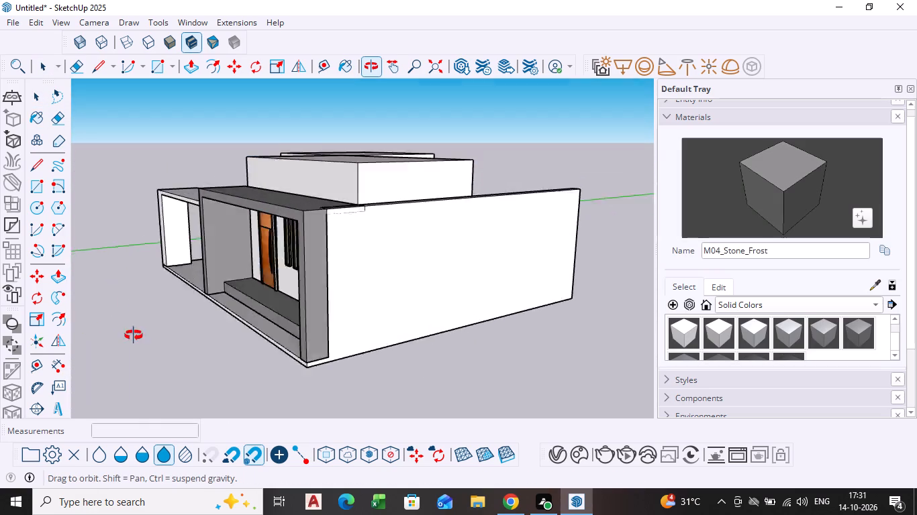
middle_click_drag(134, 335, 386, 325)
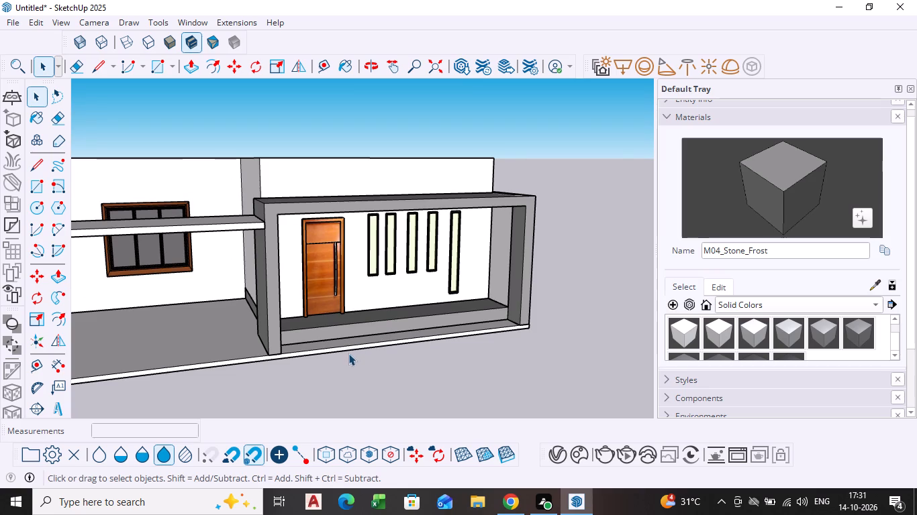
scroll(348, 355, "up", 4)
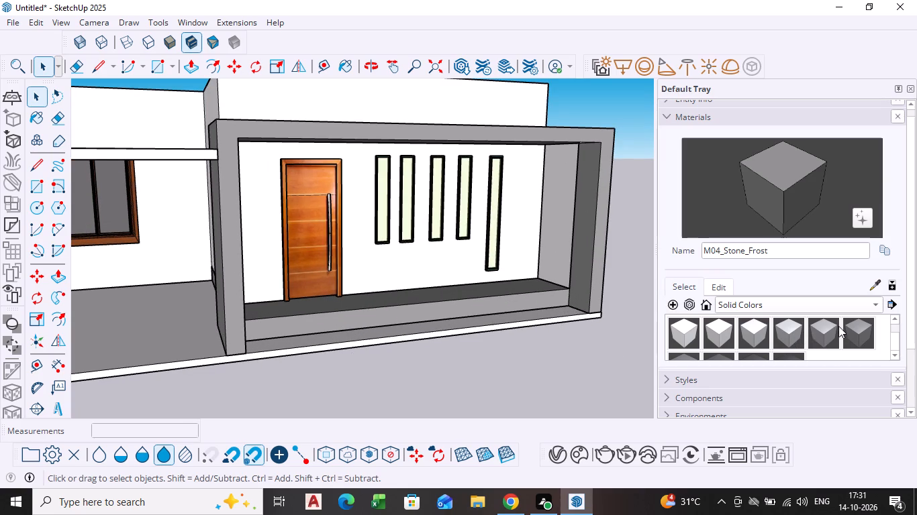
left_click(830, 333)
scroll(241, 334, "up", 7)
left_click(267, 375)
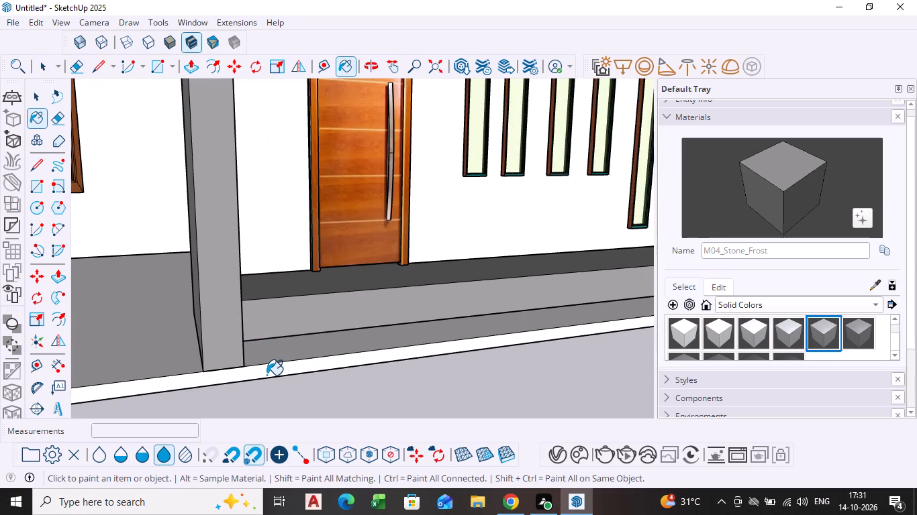
Repaint the base slab at the foot of the entrance surround with M03_Pewter_Shine.
scroll(267, 376, "down", 8)
left_click(785, 339)
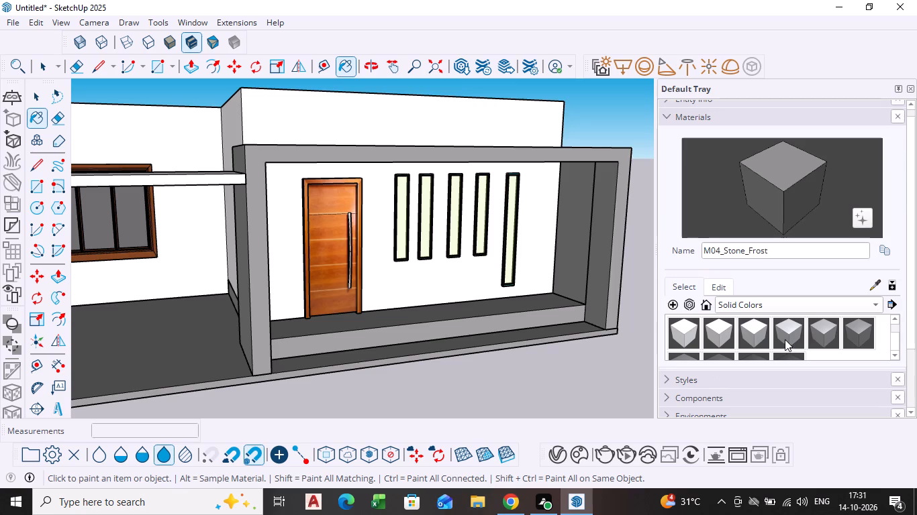
scroll(420, 341, "up", 5)
left_click(375, 383)
left_click(375, 376)
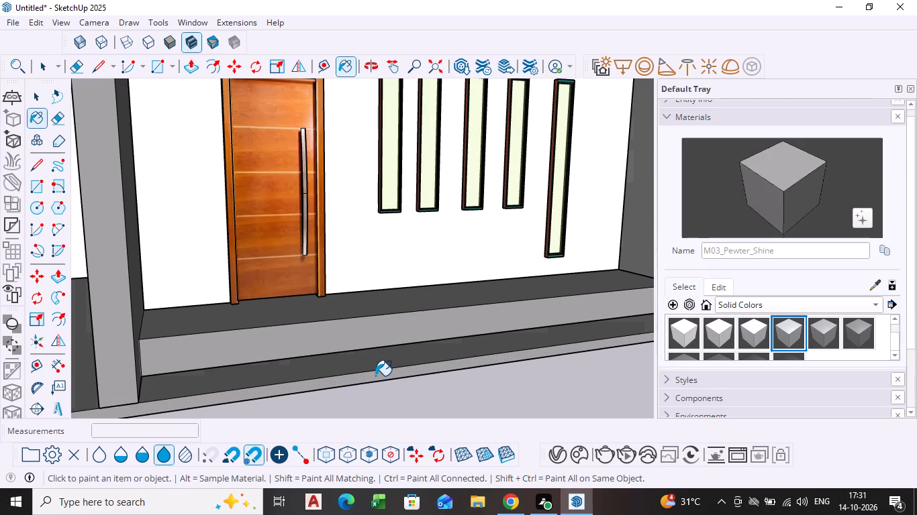
scroll(376, 367, "down", 4)
left_click(376, 361)
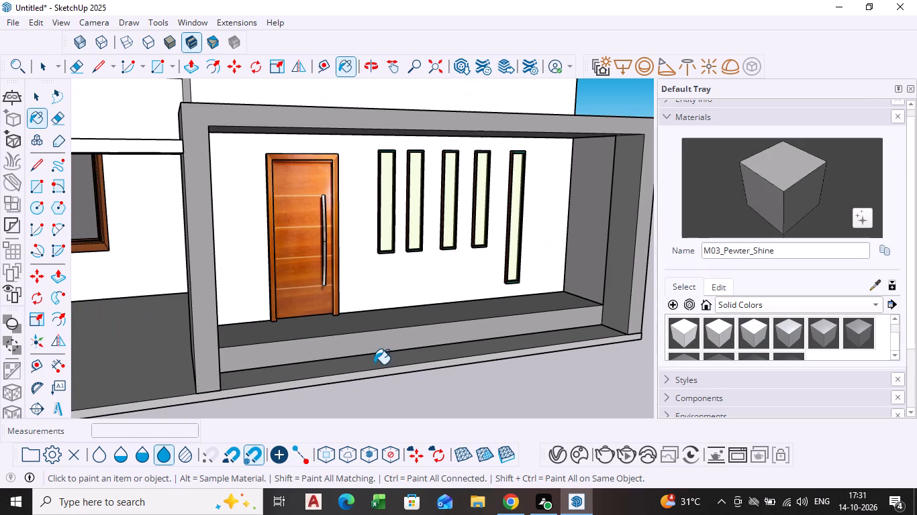
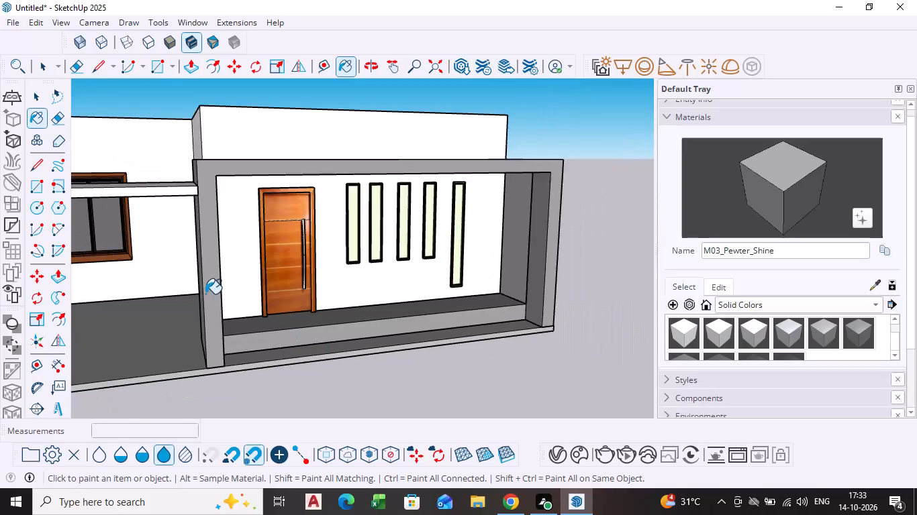
Examine the house's front facade from several angles, checking the painted entrance surround, bottom step and base slab.
scroll(205, 294, "down", 3)
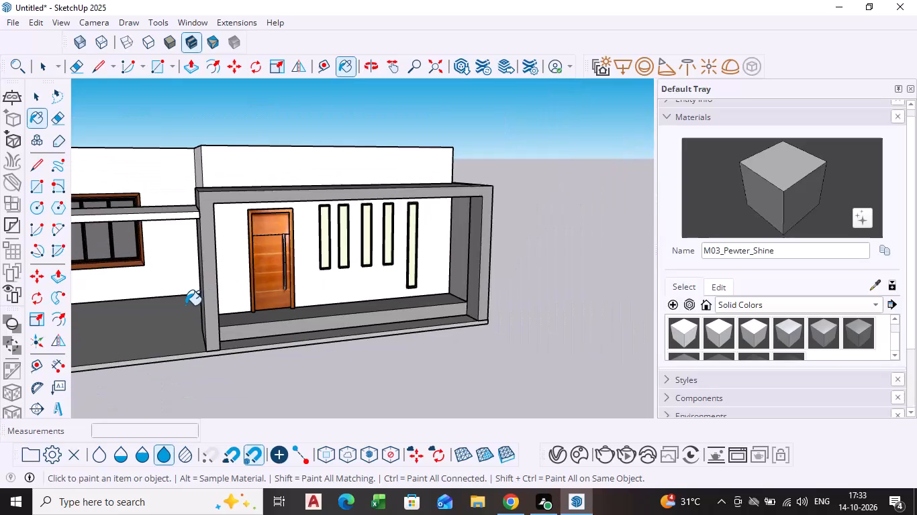
scroll(185, 305, "down", 1)
middle_click_drag(190, 305, 362, 270)
middle_click_drag(528, 296, 519, 298)
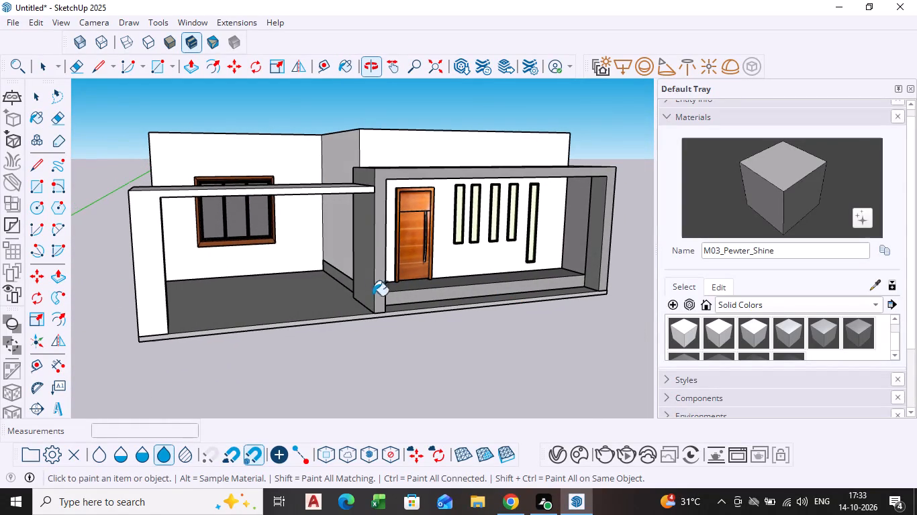
key("space")
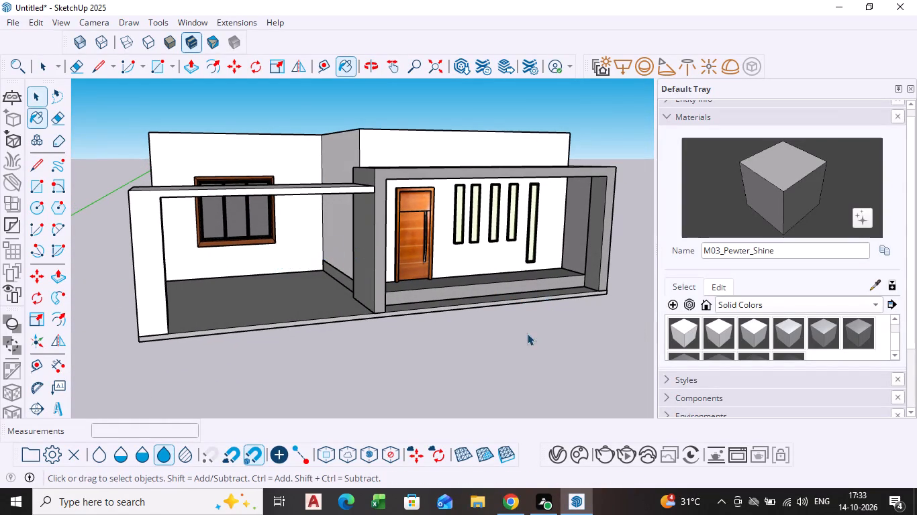
scroll(524, 342, "up", 4)
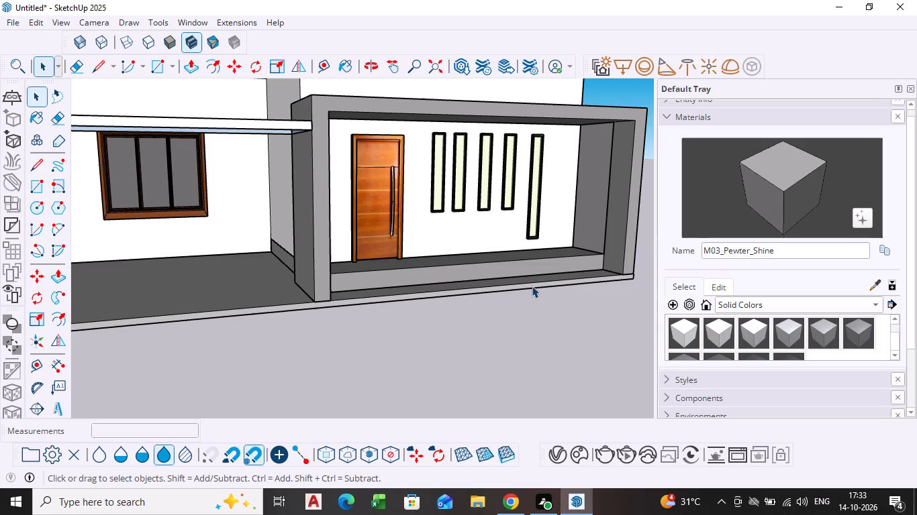
middle_click_drag(531, 285, 463, 297)
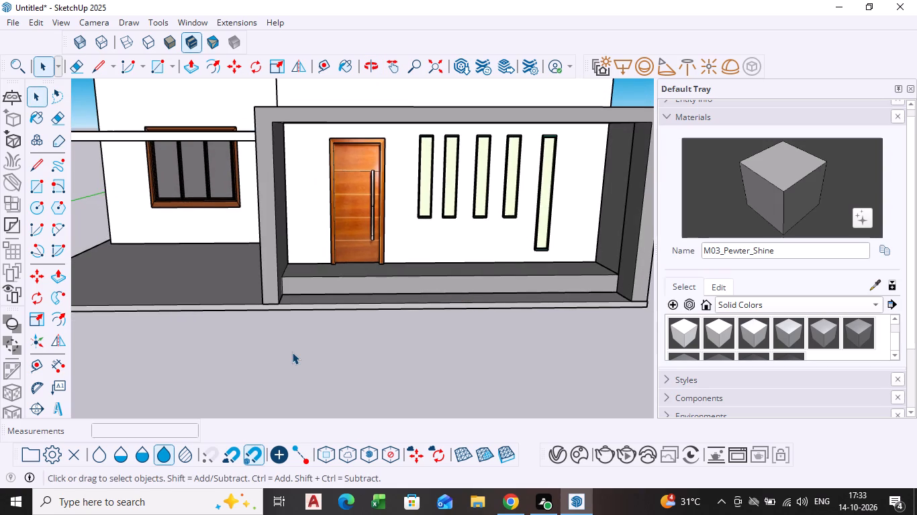
scroll(475, 240, "down", 2)
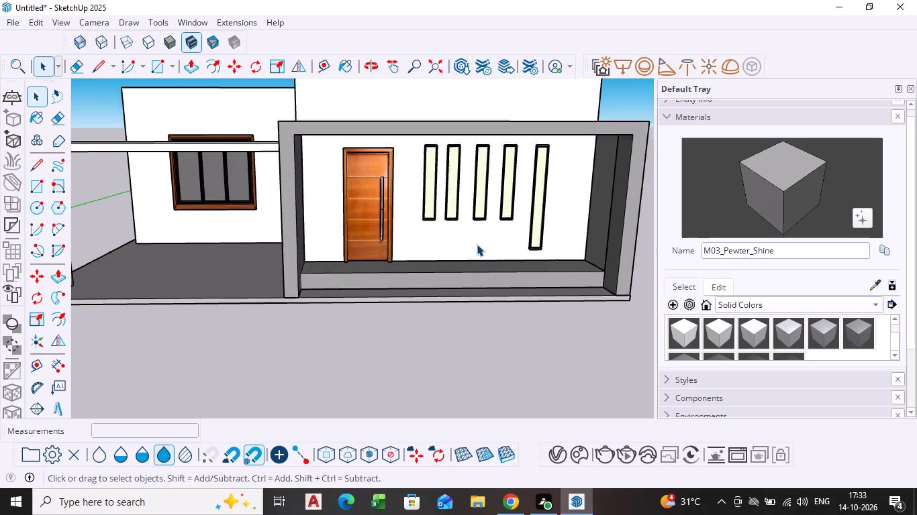
scroll(477, 244, "down", 2)
middle_click_drag(475, 276, 446, 282, "shift")
scroll(185, 0, "up", 2)
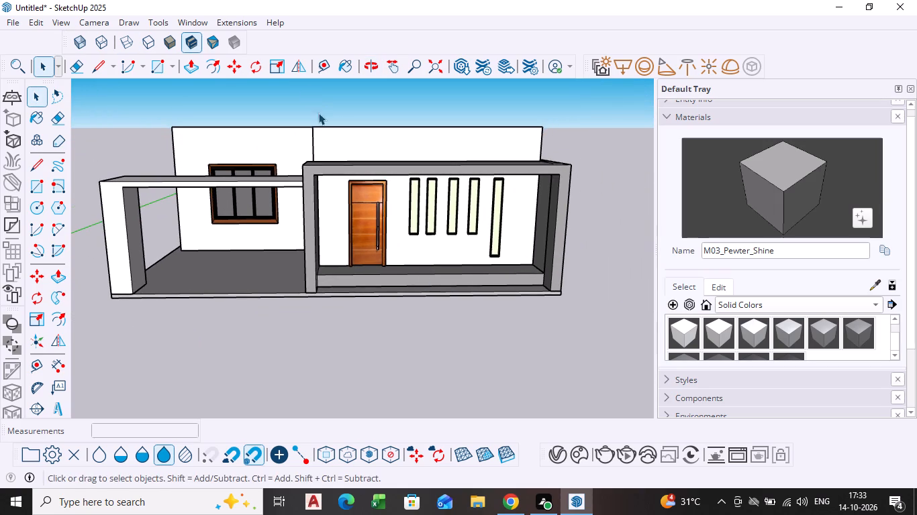
middle_click_drag(420, 245, 426, 190)
scroll(429, 225, "up", 4)
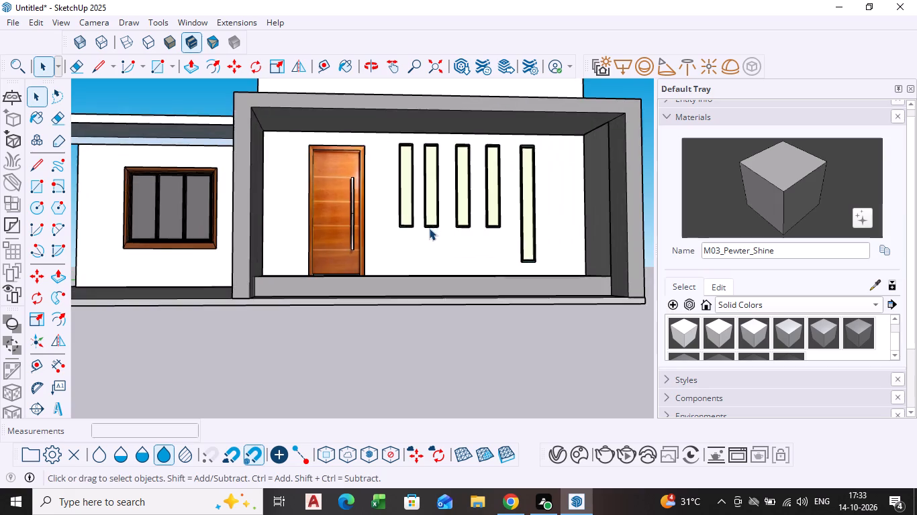
middle_click_drag(420, 249, 425, 289)
scroll(420, 249, "down", 1)
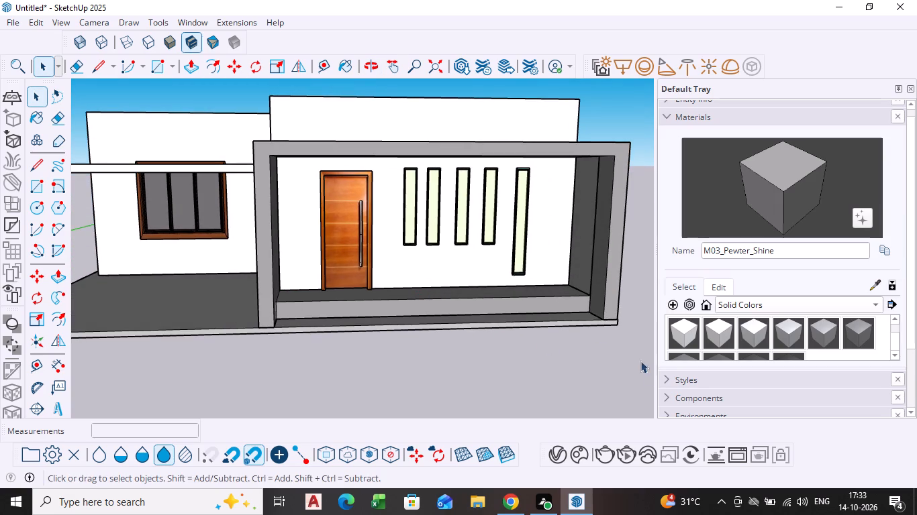
Open 3D Warehouse and search its models for "green chair".
left_click(180, 20)
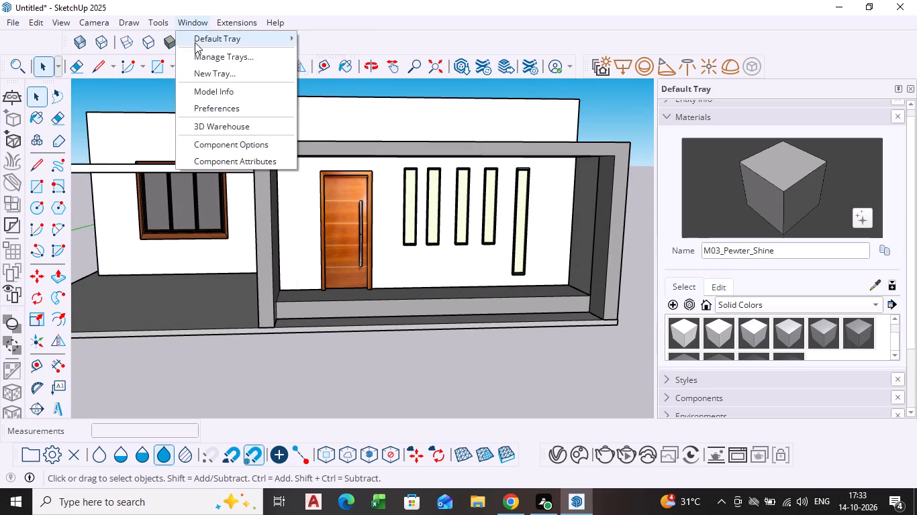
left_click(225, 125)
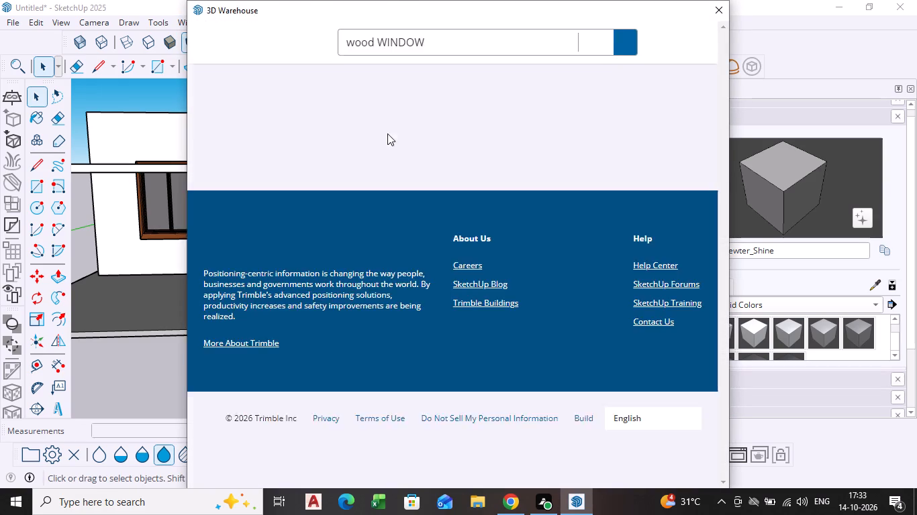
left_click(557, 46)
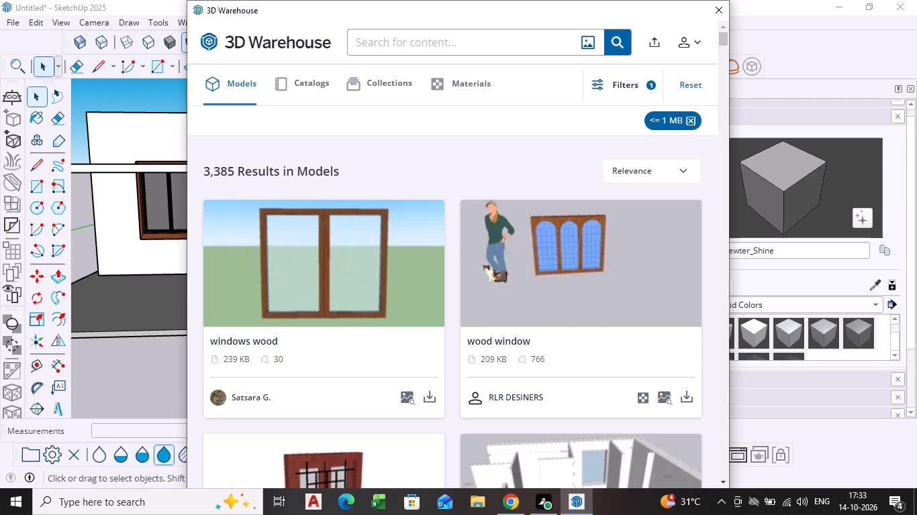
type("green")
key("space")
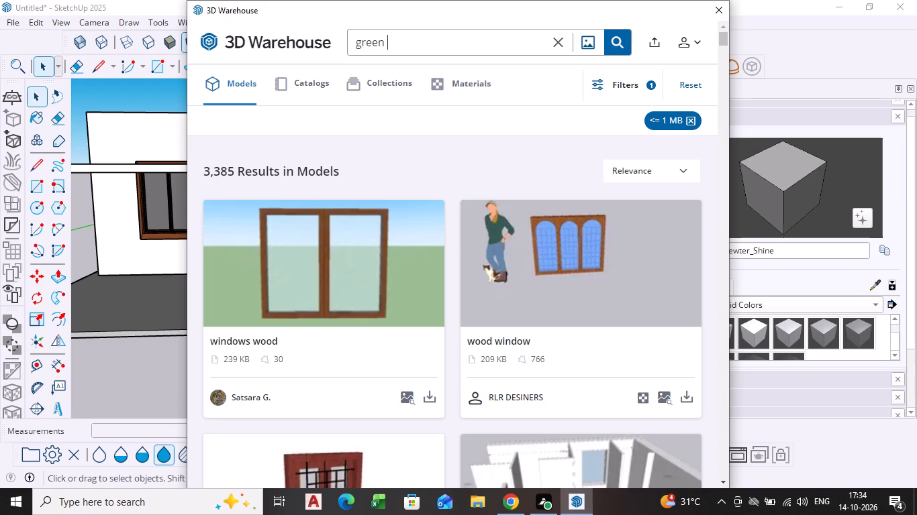
type("chair")
key("Return")
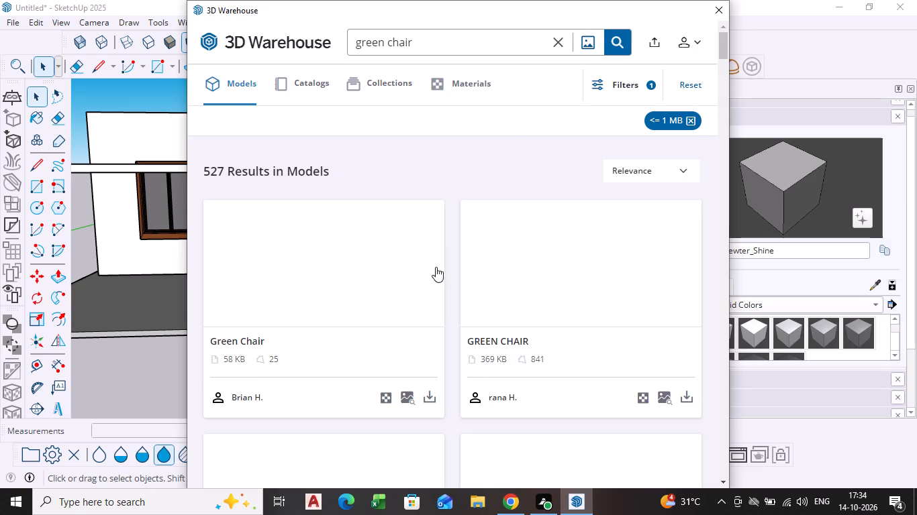
Look through the green chair models for a suitable chair for the house's entrance area.
scroll(457, 273, "down", 2)
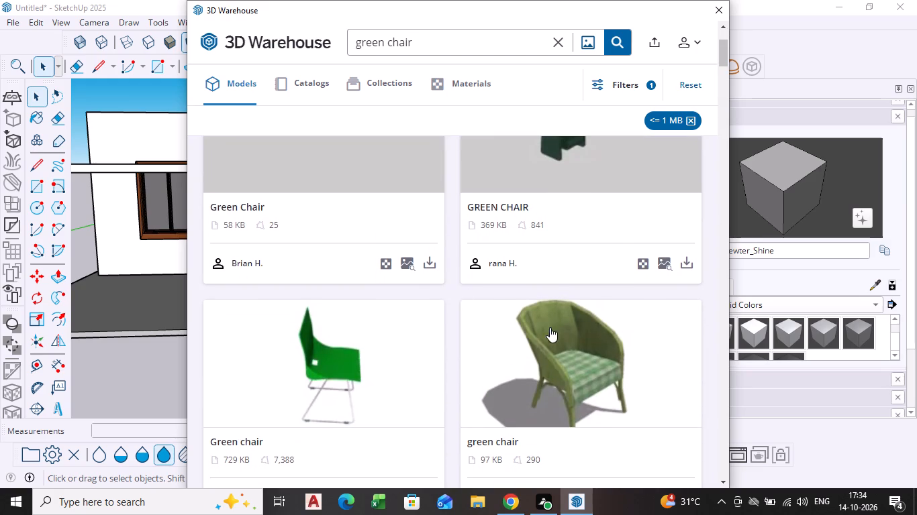
scroll(561, 332, "down", 11)
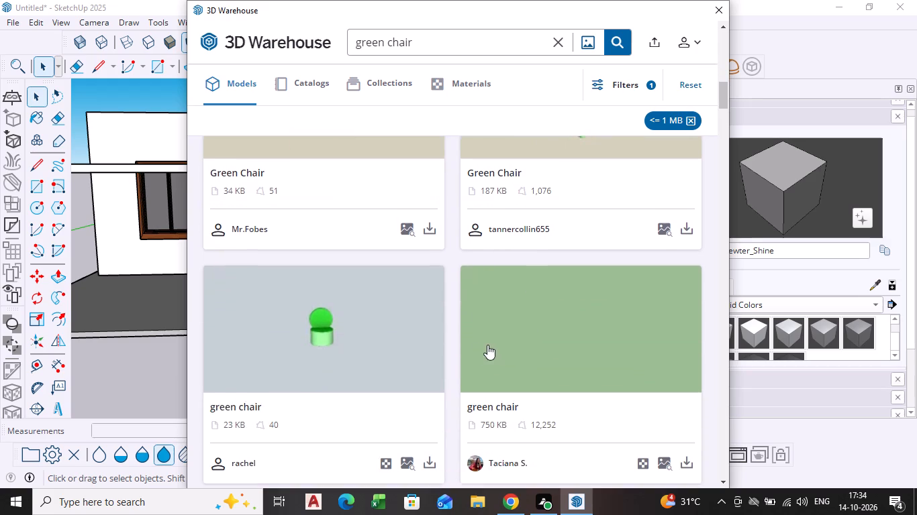
scroll(455, 347, "down", 3)
scroll(576, 334, "down", 2)
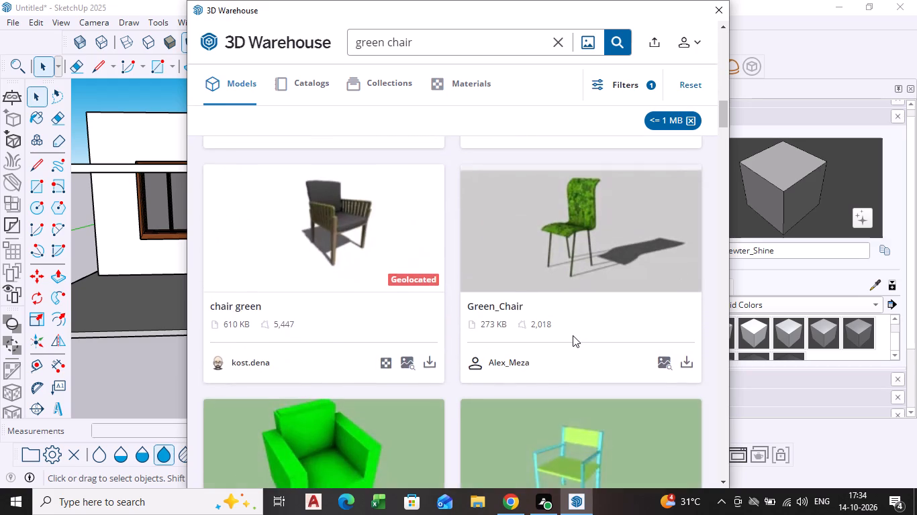
scroll(565, 337, "down", 3)
scroll(477, 332, "down", 3)
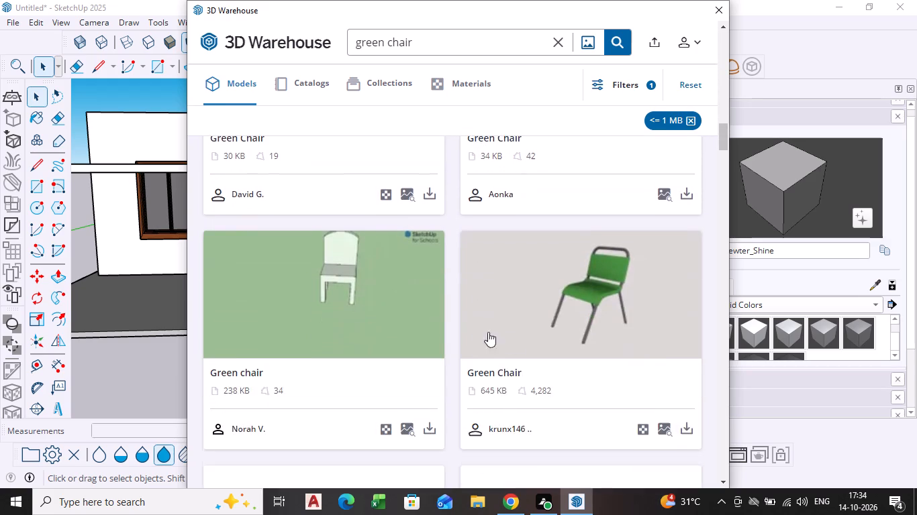
scroll(487, 359, "down", 9)
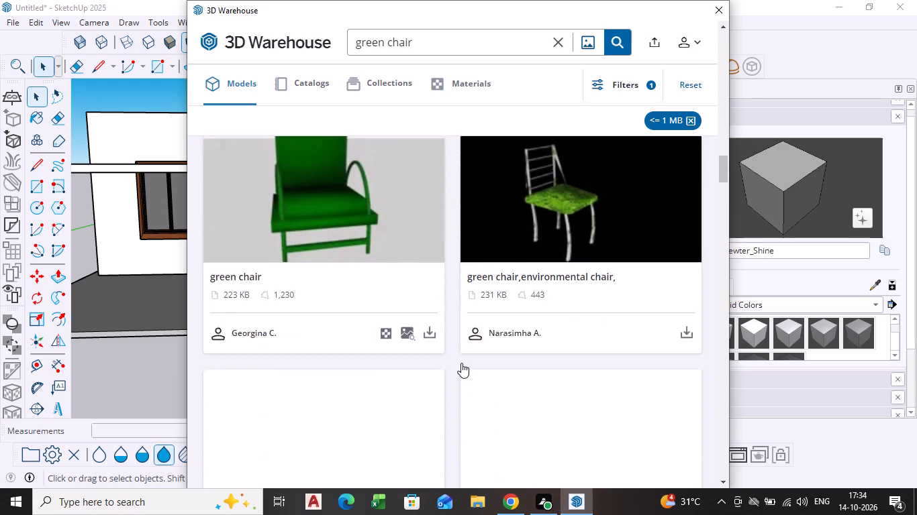
scroll(462, 361, "down", 6)
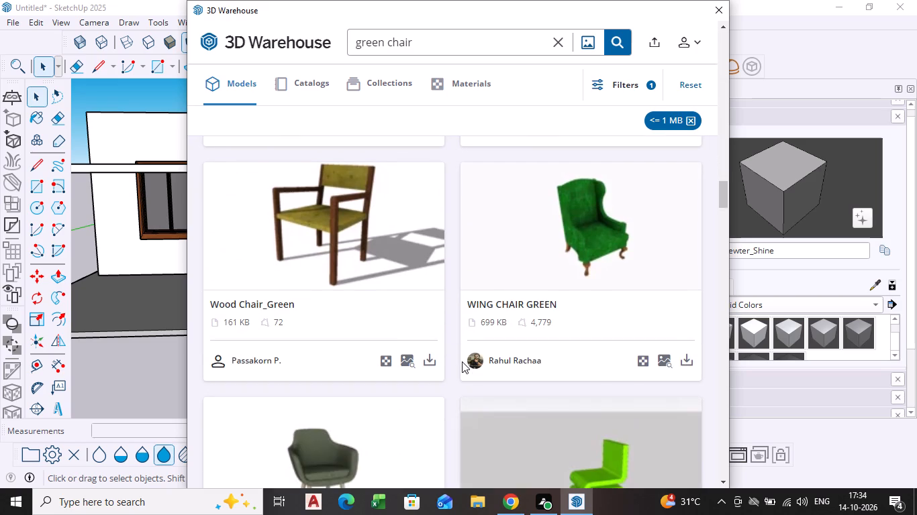
scroll(462, 361, "down", 7)
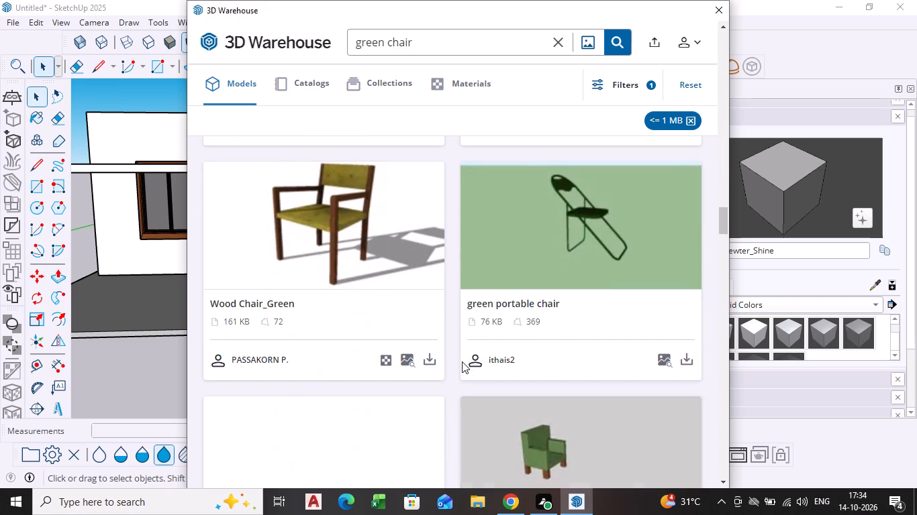
scroll(436, 364, "down", 3)
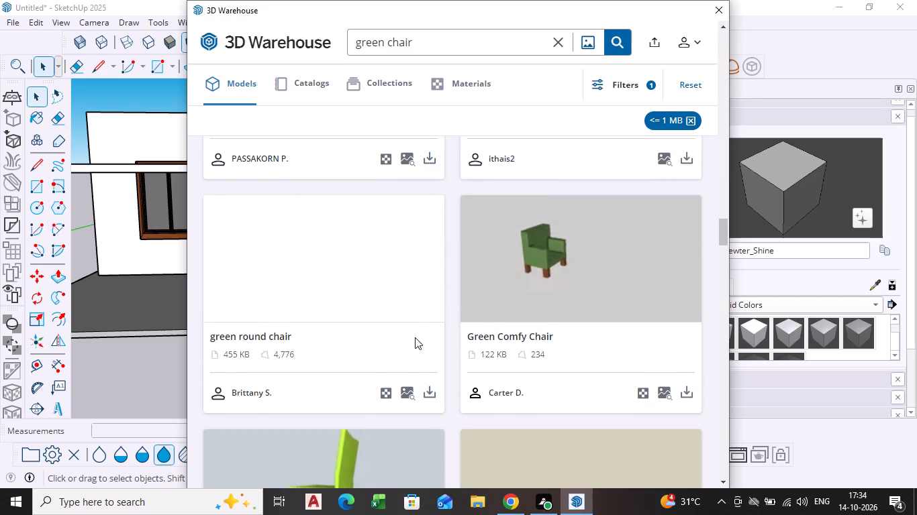
scroll(413, 315, "down", 6)
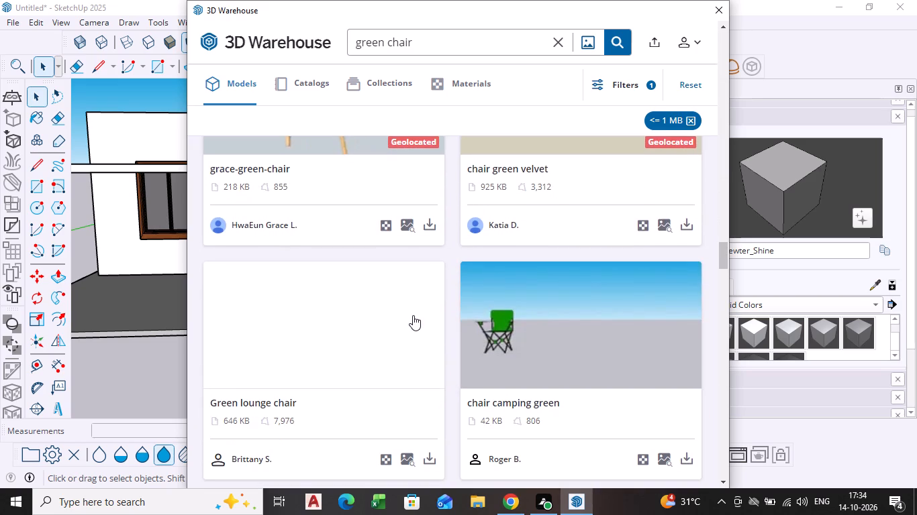
scroll(413, 315, "down", 6)
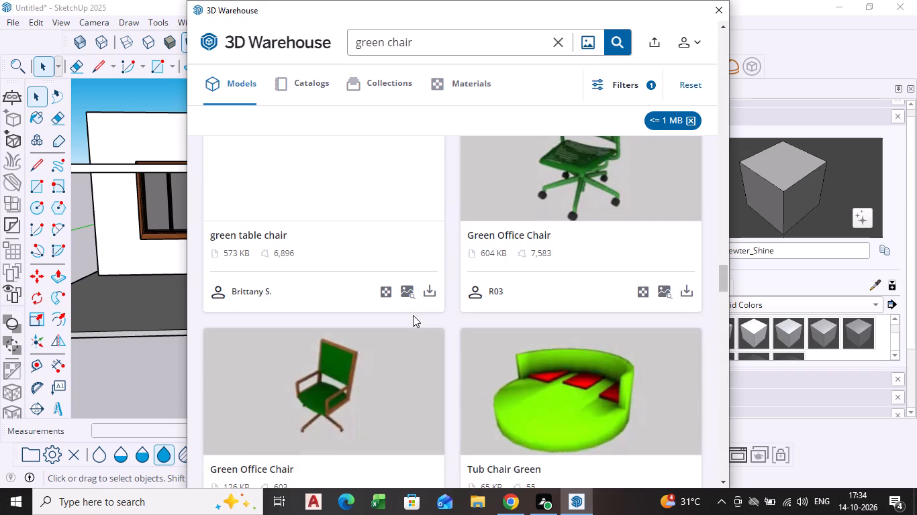
scroll(413, 315, "up", 5)
scroll(421, 229, "up", 20)
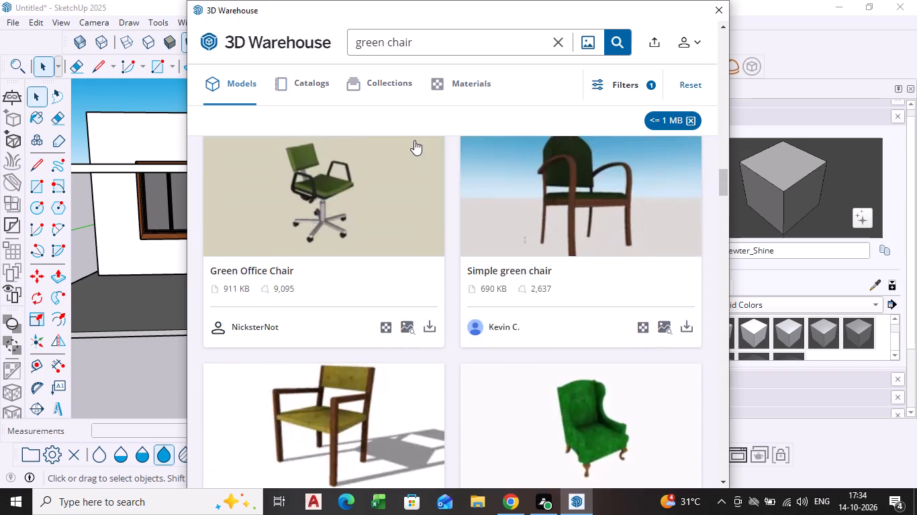
scroll(414, 140, "up", 18)
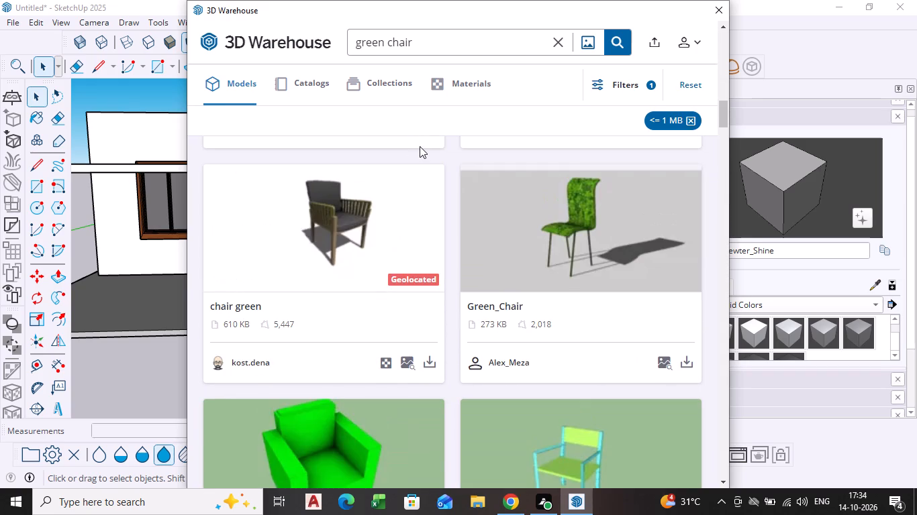
scroll(421, 148, "up", 13)
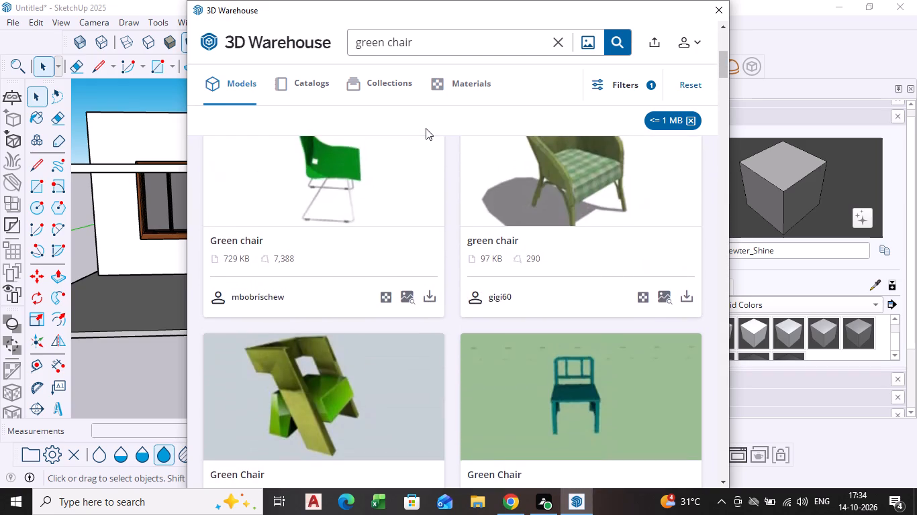
scroll(426, 128, "up", 4)
scroll(477, 192, "up", 4)
scroll(422, 174, "up", 3)
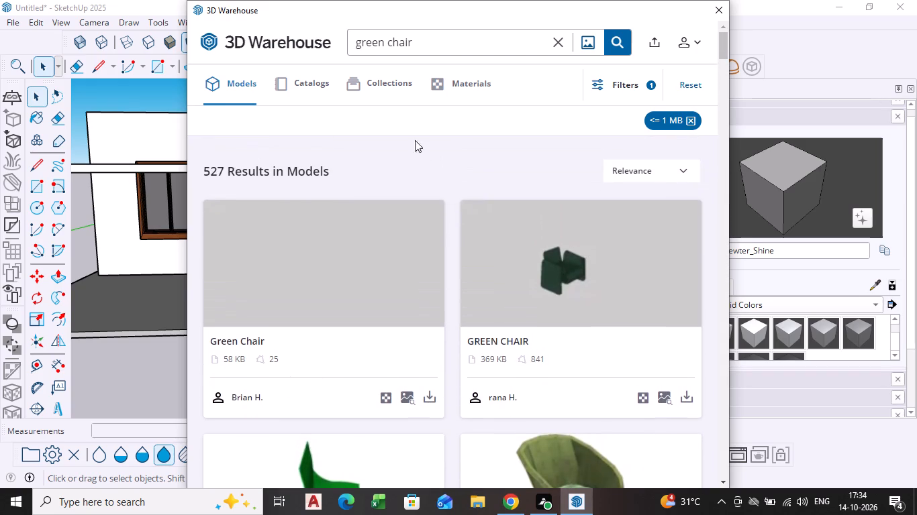
Refine the 3D Warehouse model search to "green high chair".
left_click(385, 40)
key("space")
type("high")
key("space")
key("BackSpace")
key("Return")
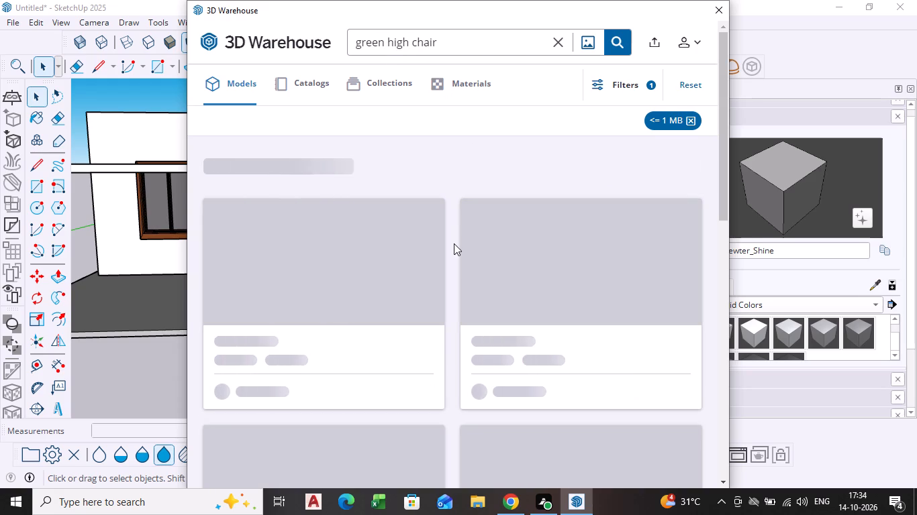
Look through the green high chair models for a suitable chair for the house's entrance area.
scroll(454, 243, "down", 3)
scroll(433, 251, "up", 4)
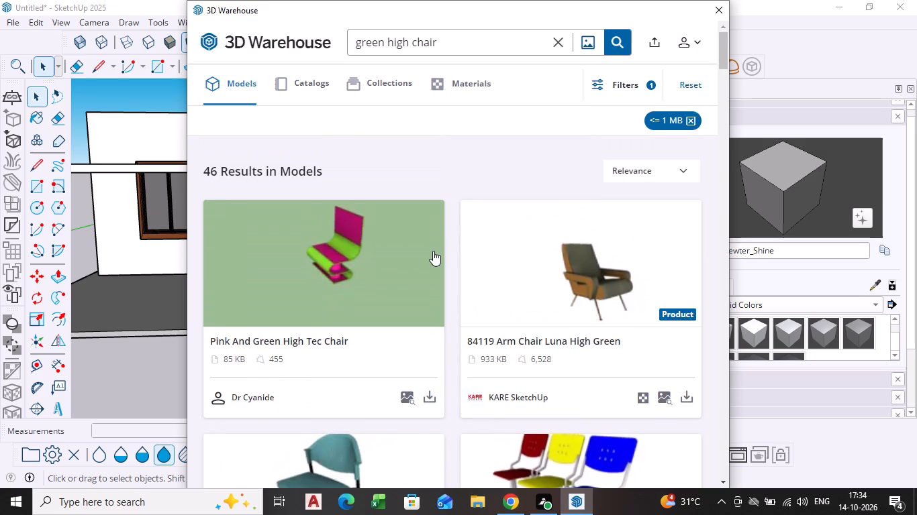
scroll(430, 260, "down", 10)
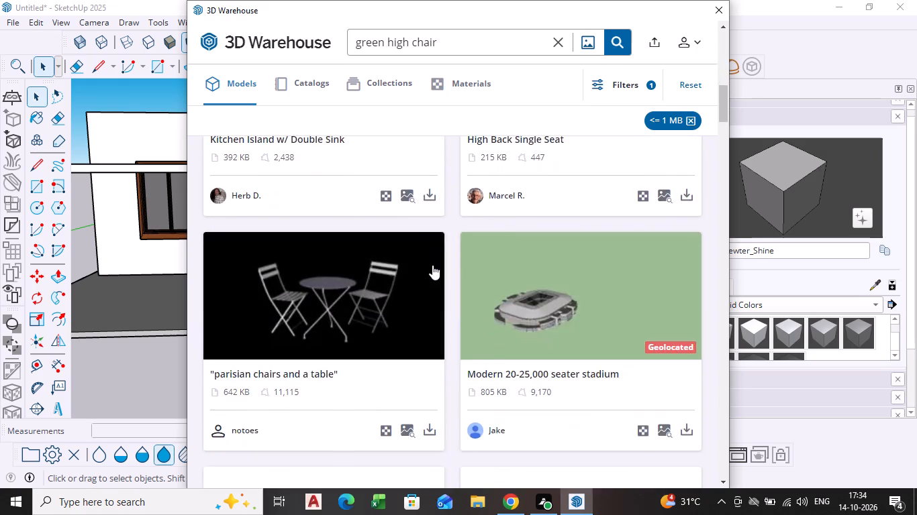
scroll(435, 266, "down", 11)
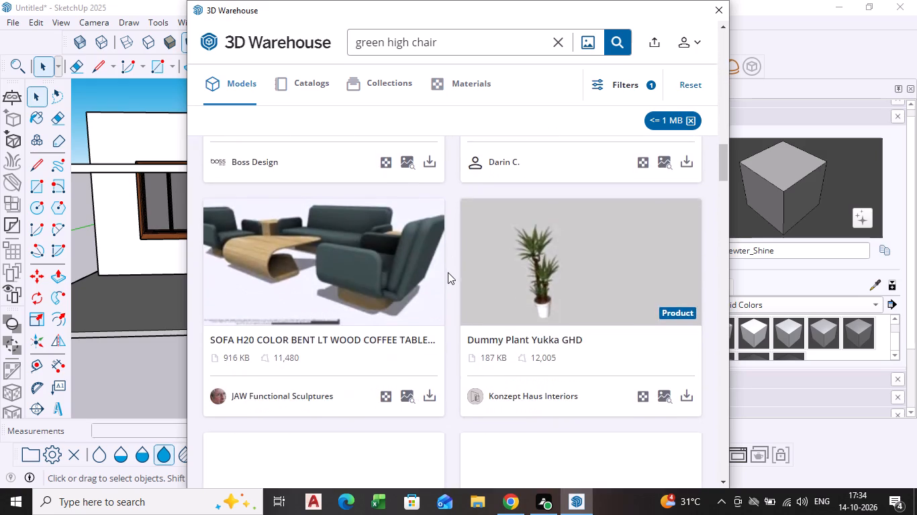
scroll(448, 272, "down", 9)
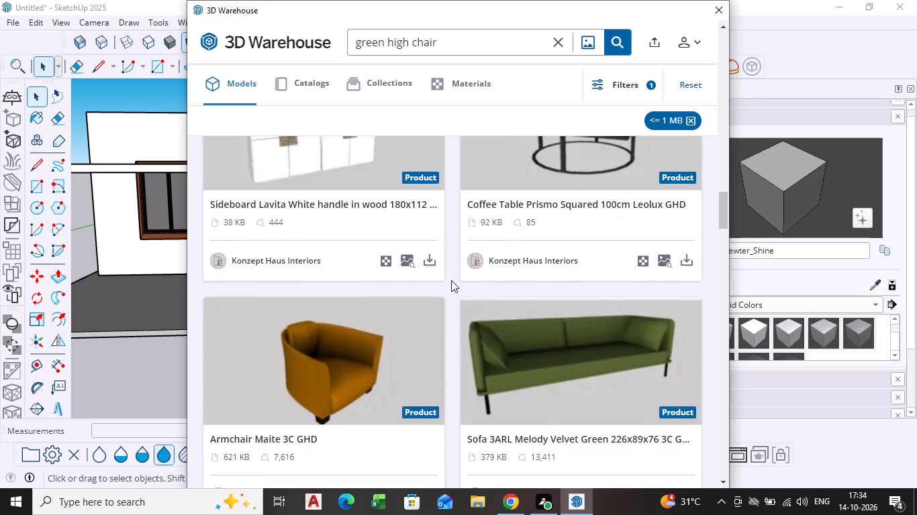
scroll(451, 280, "down", 12)
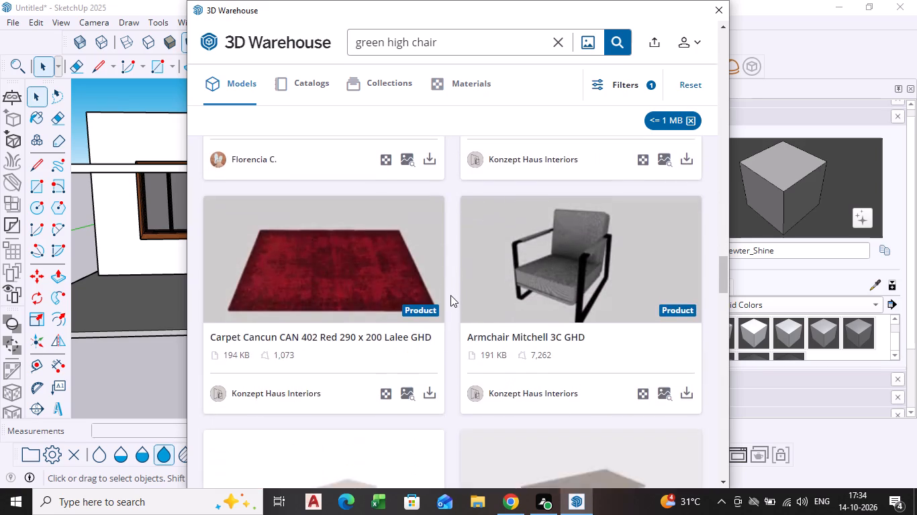
scroll(450, 295, "down", 10)
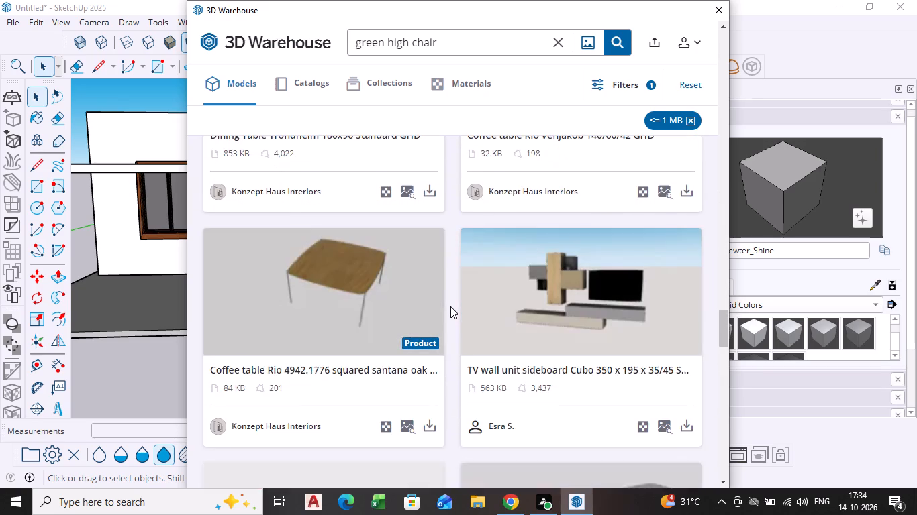
scroll(450, 306, "down", 12)
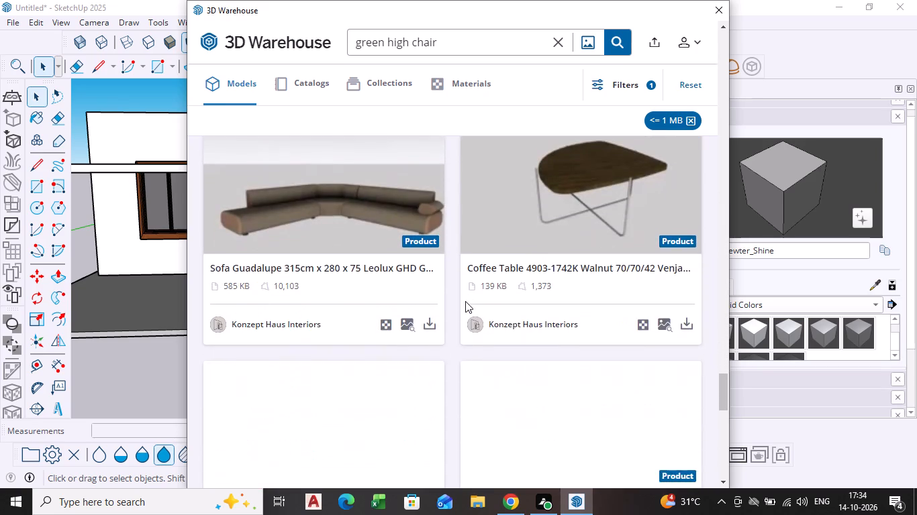
scroll(465, 302, "down", 3)
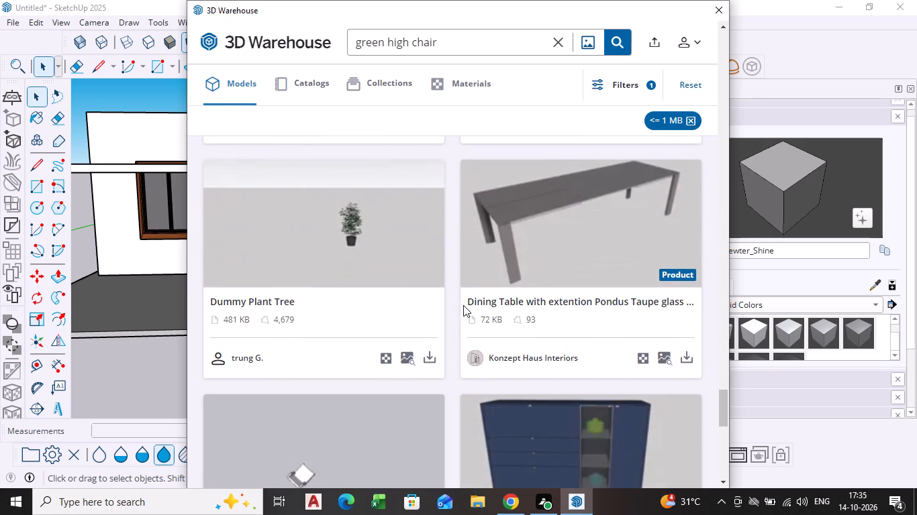
scroll(473, 280, "down", 6)
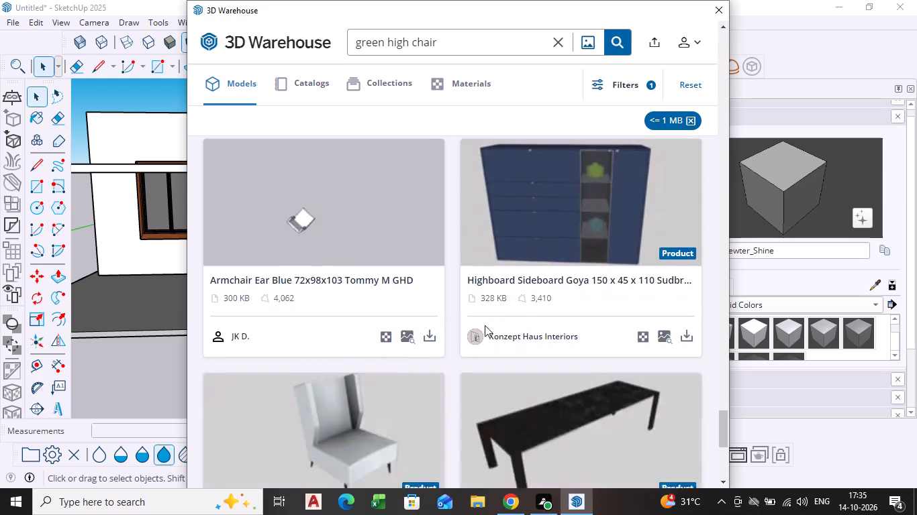
scroll(484, 329, "down", 9)
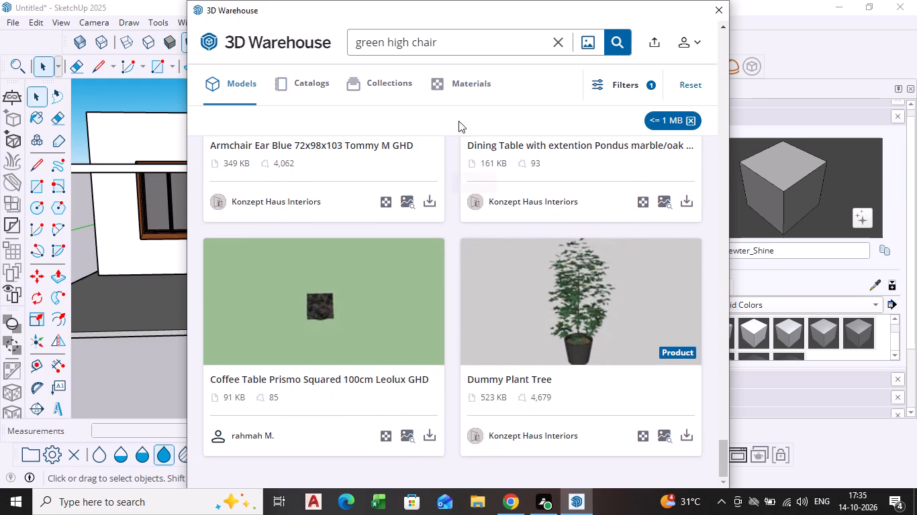
scroll(446, 101, "up", 3)
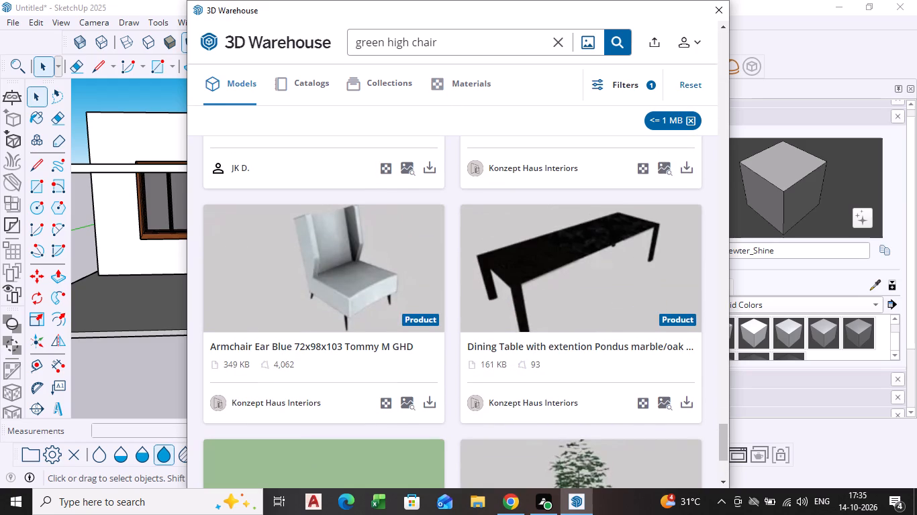
Broaden the 3D Warehouse model search to "high chair".
left_click(387, 40)
key("BackSpace")
key("BackSpace")
key("BackSpace")
key("BackSpace")
key("BackSpace")
key("BackSpace")
key("BackSpace")
key("BackSpace")
key("BackSpace")
key("BackSpace")
key("BackSpace")
key("BackSpace")
key("BackSpace")
key("Return")
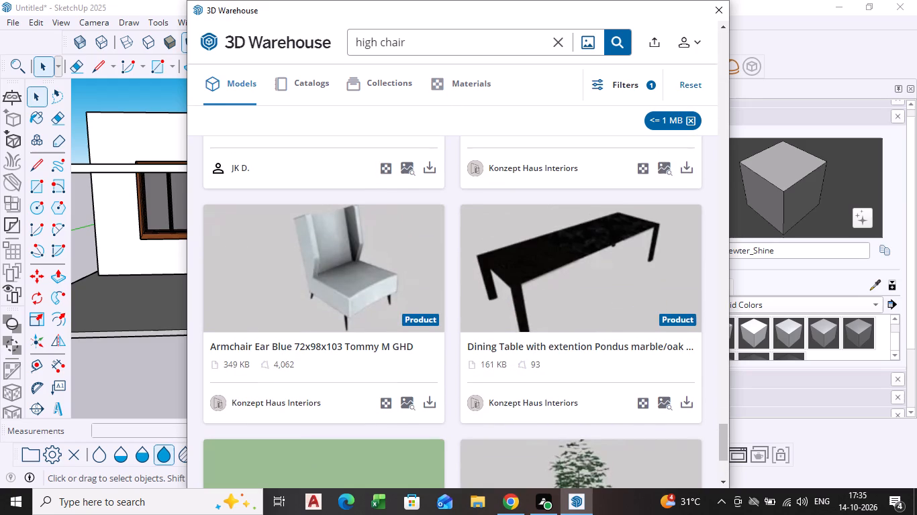
Look through the high chair models for a suitable seat for the house's entrance area.
scroll(479, 207, "up", 5)
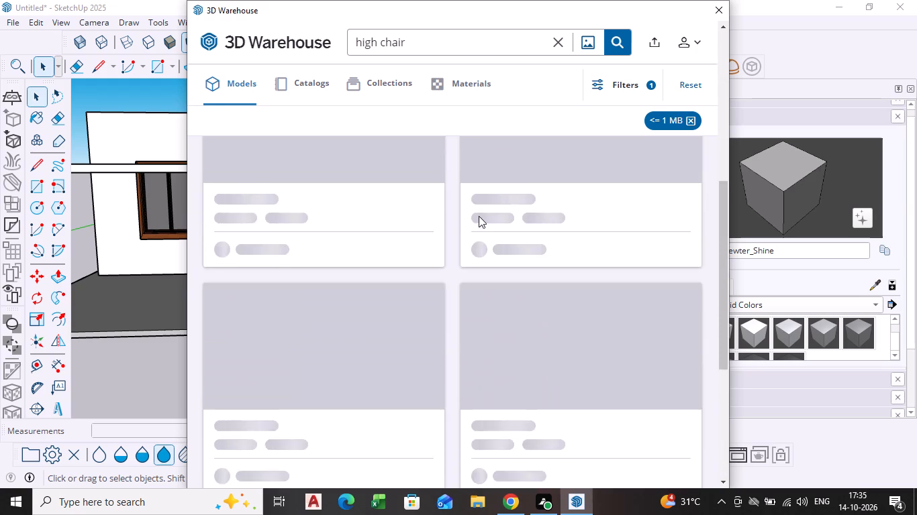
scroll(479, 216, "up", 16)
scroll(495, 206, "down", 4)
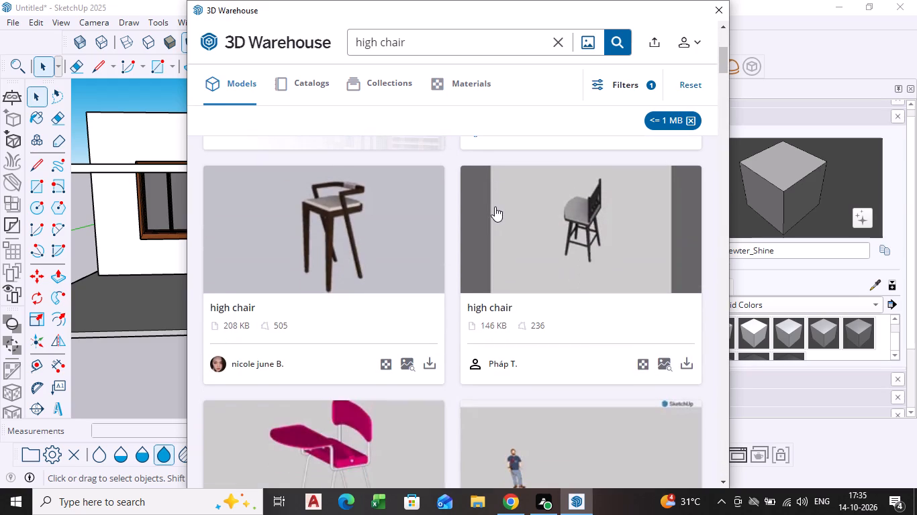
scroll(481, 215, "down", 12)
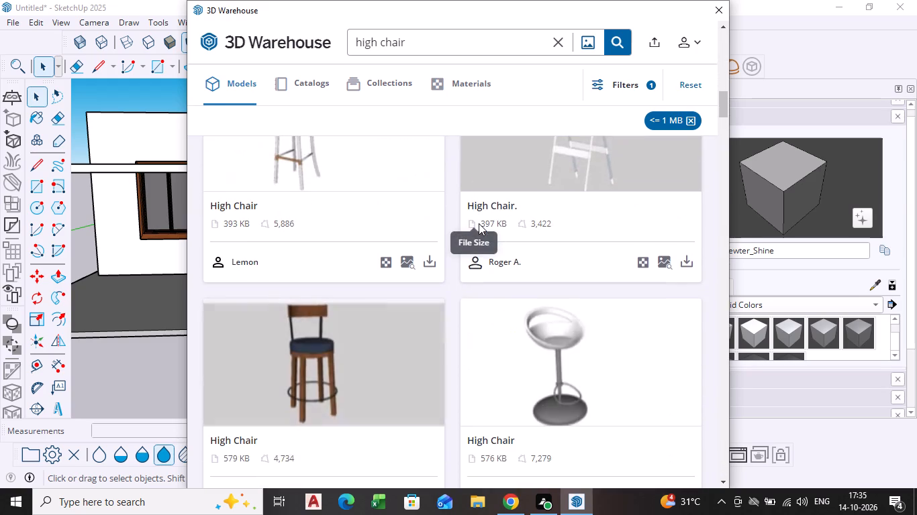
scroll(478, 225, "down", 7)
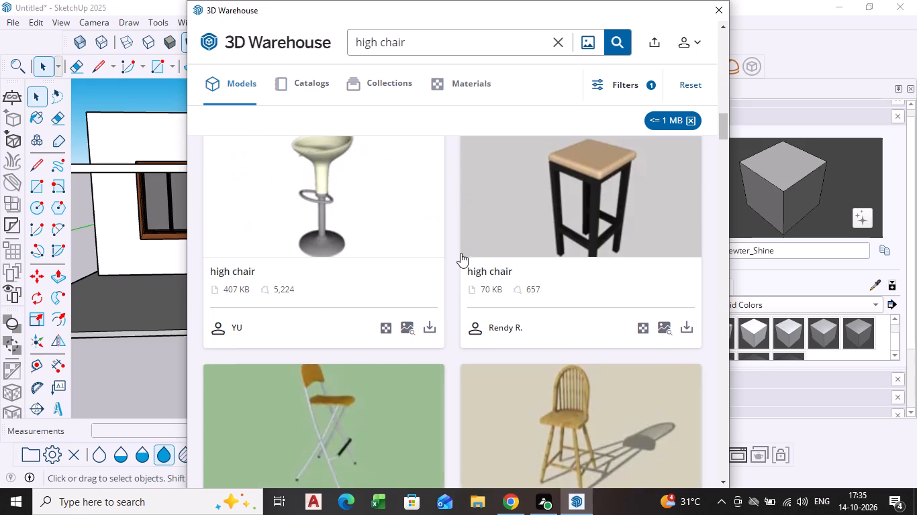
scroll(461, 253, "down", 8)
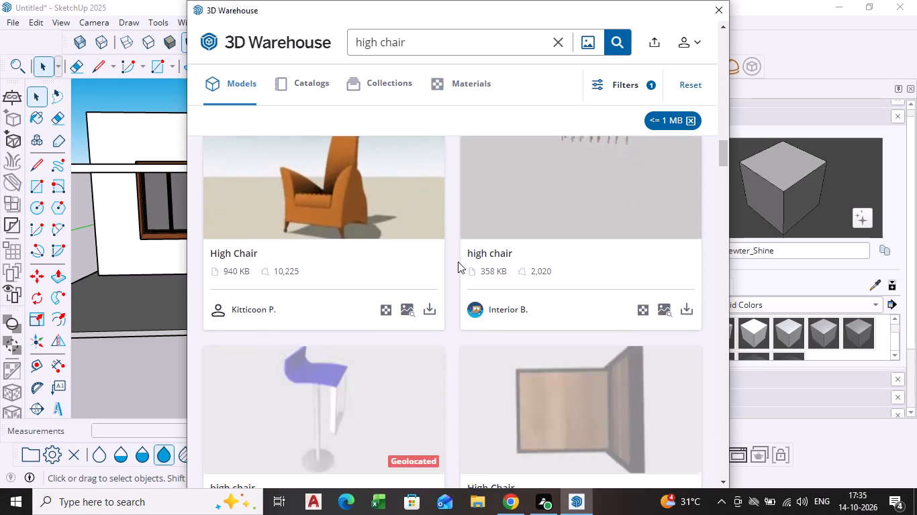
scroll(458, 262, "down", 9)
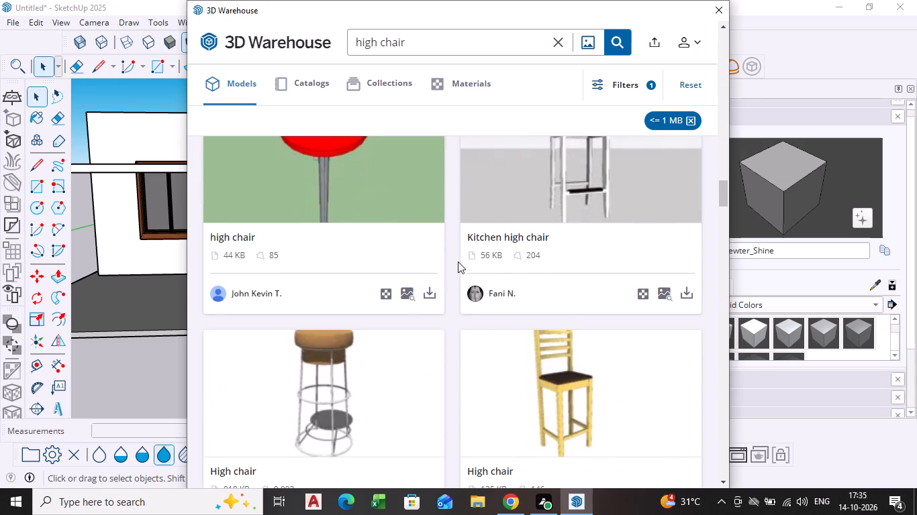
scroll(458, 262, "down", 7)
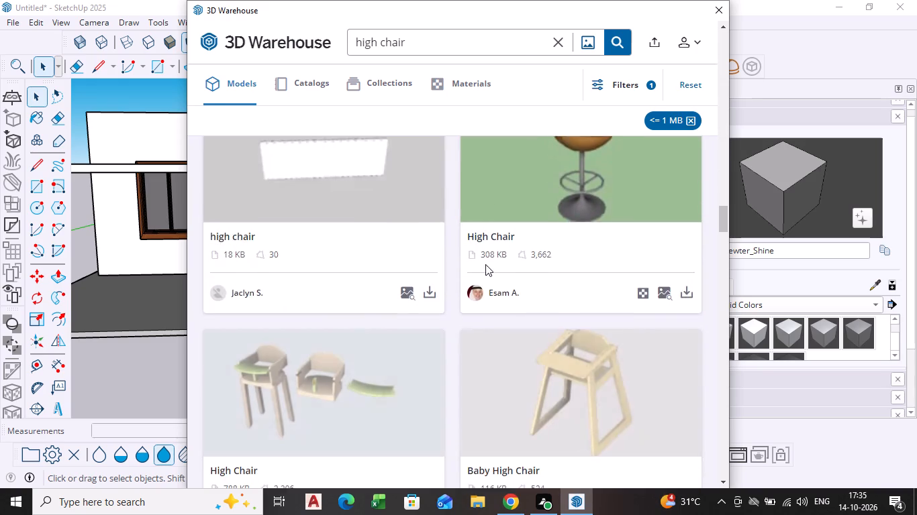
scroll(485, 264, "down", 7)
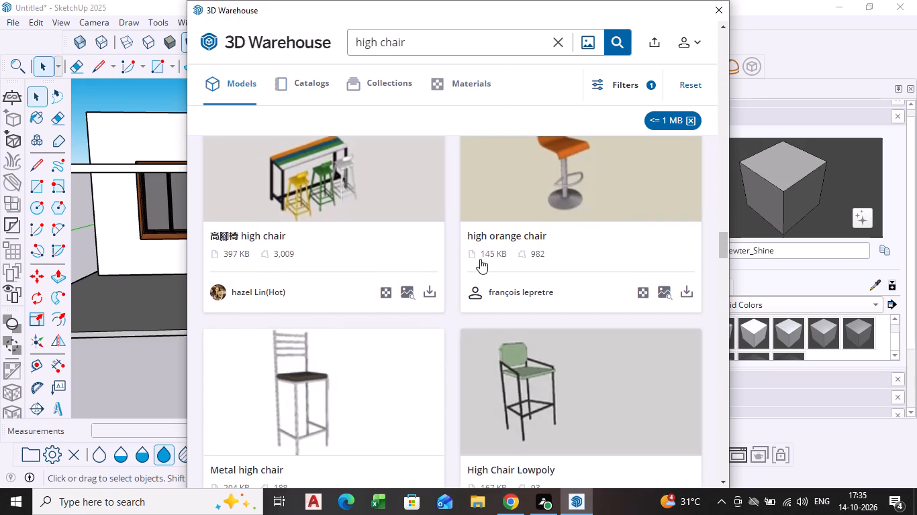
scroll(480, 259, "down", 6)
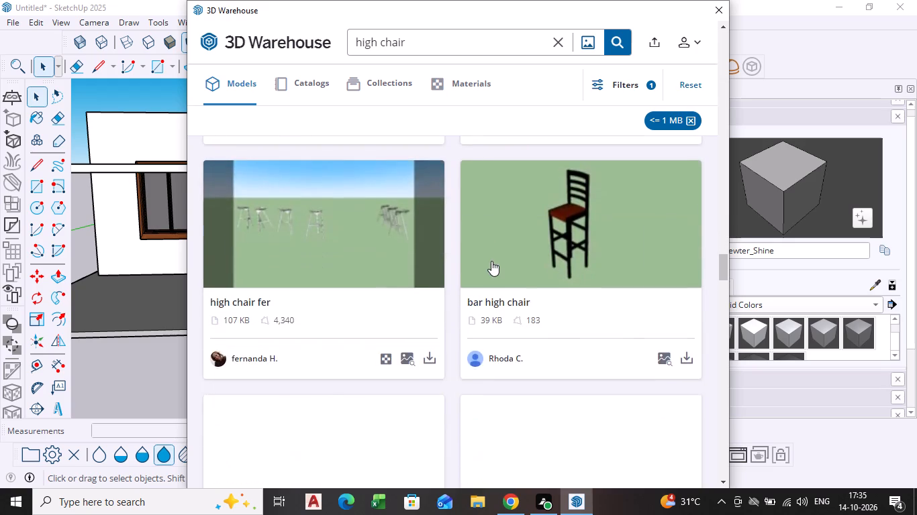
scroll(491, 261, "down", 9)
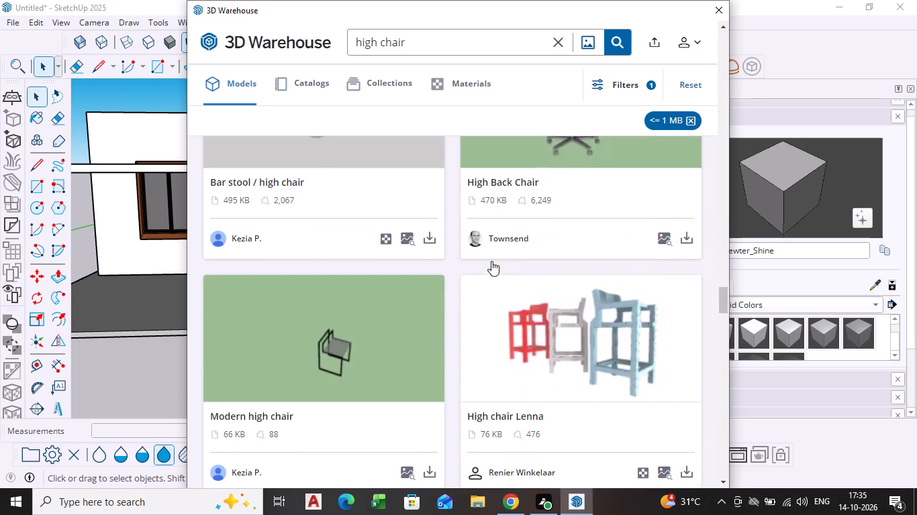
scroll(493, 248, "down", 2)
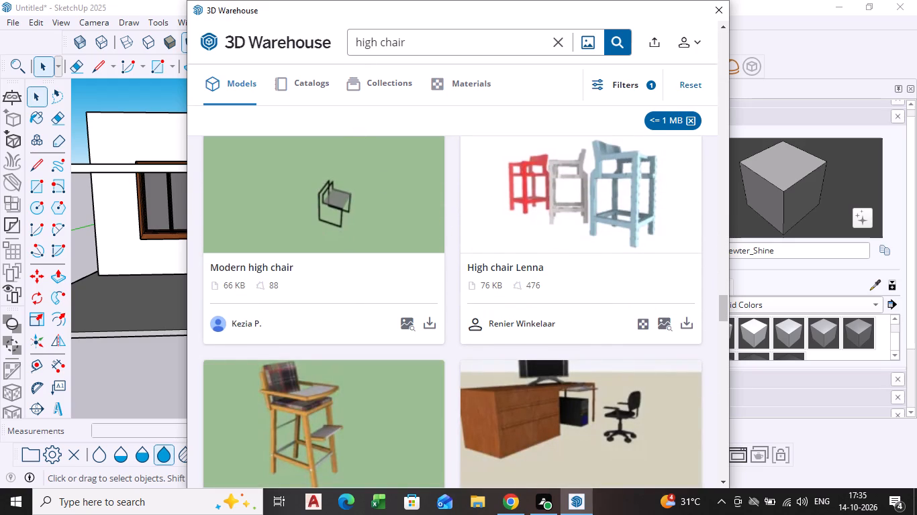
Broaden the 3D Warehouse model search to "chair".
left_click(377, 42)
key("BackSpace")
key("BackSpace")
key("BackSpace")
key("BackSpace")
key("BackSpace")
key("BackSpace")
key("BackSpace")
key("BackSpace")
key("BackSpace")
key("BackSpace")
key("BackSpace")
key("BackSpace")
key("Right")
key("BackSpace")
key("Return")
Look through the general chair models for a suitable seat for the house's entrance area.
scroll(413, 135, "down", 2)
scroll(424, 215, "up", 4)
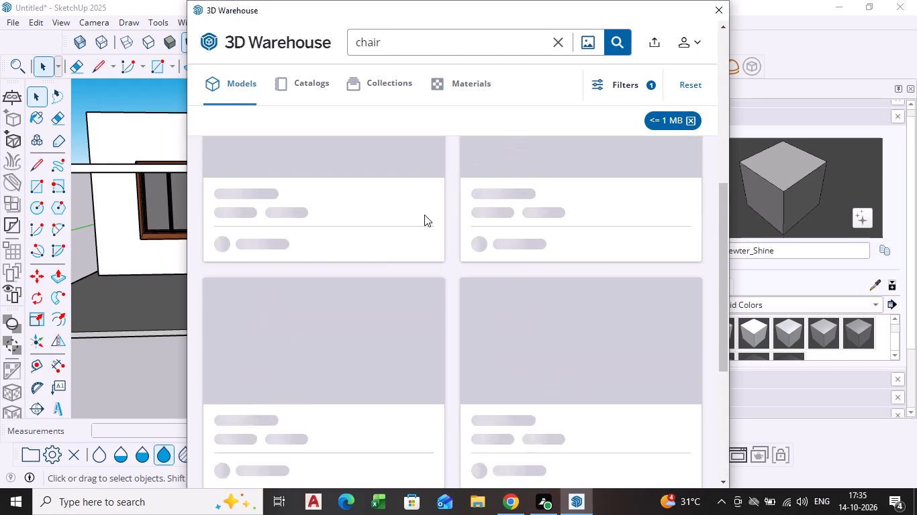
scroll(424, 215, "up", 18)
scroll(461, 237, "down", 1)
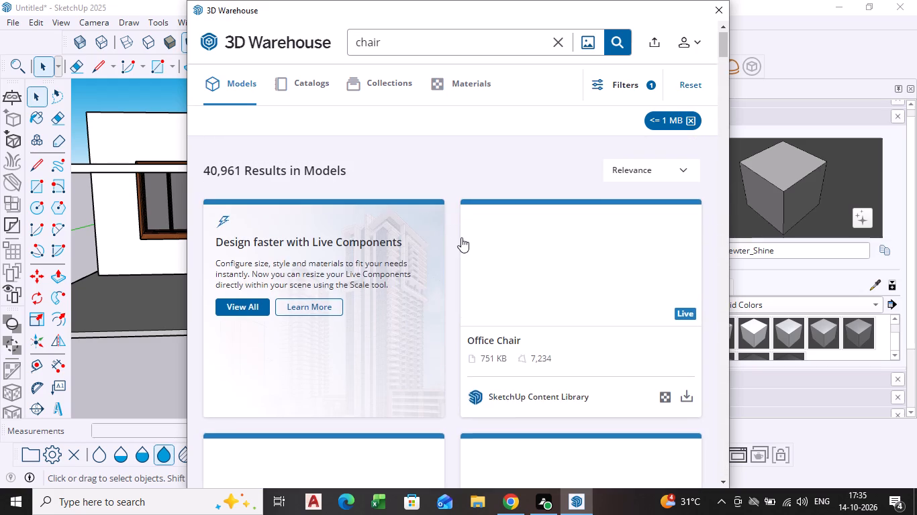
scroll(461, 237, "down", 2)
scroll(467, 241, "up", 4)
scroll(483, 256, "down", 3)
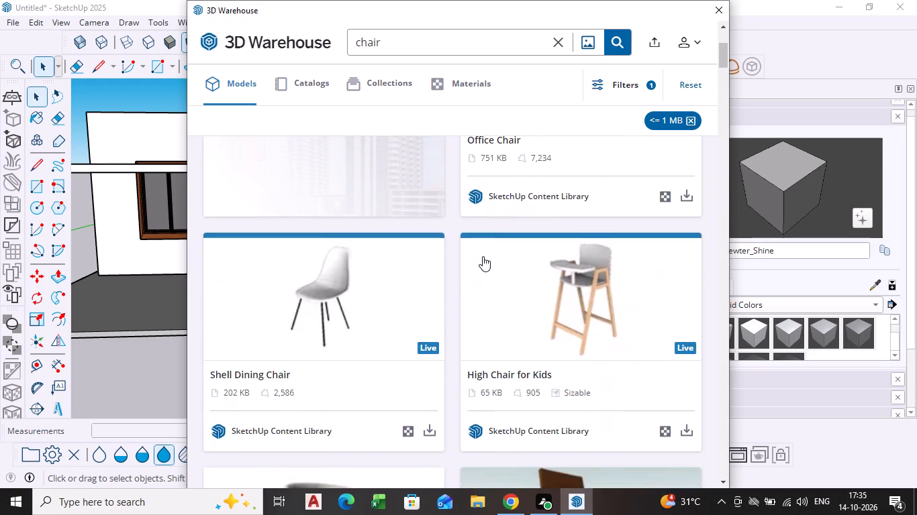
scroll(483, 256, "down", 7)
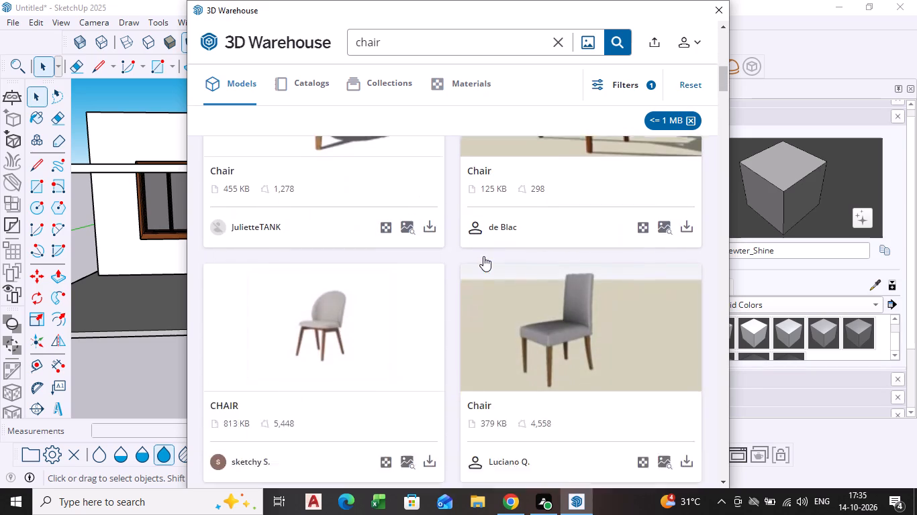
scroll(484, 257, "down", 2)
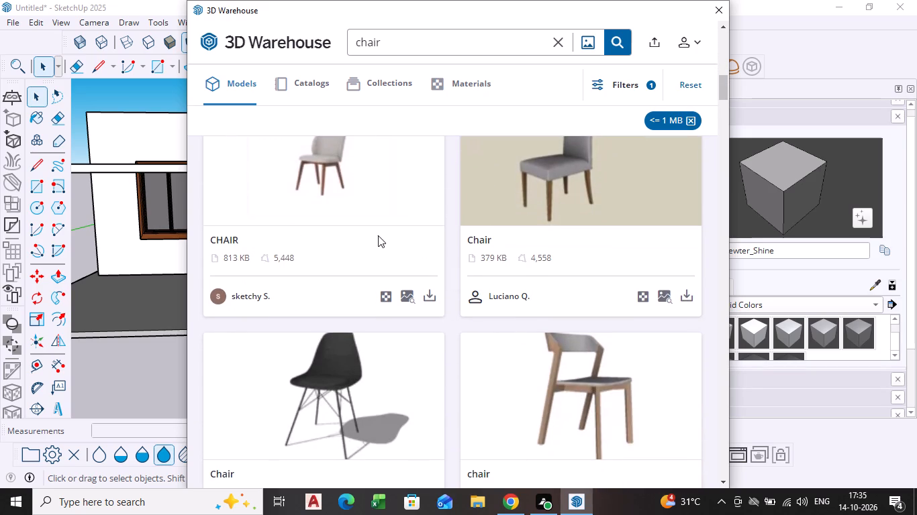
scroll(378, 235, "down", 8)
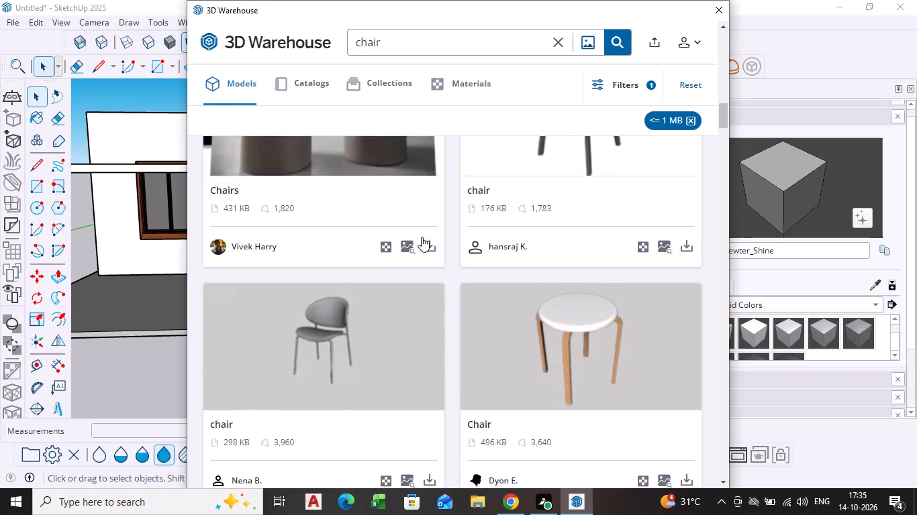
scroll(418, 242, "down", 7)
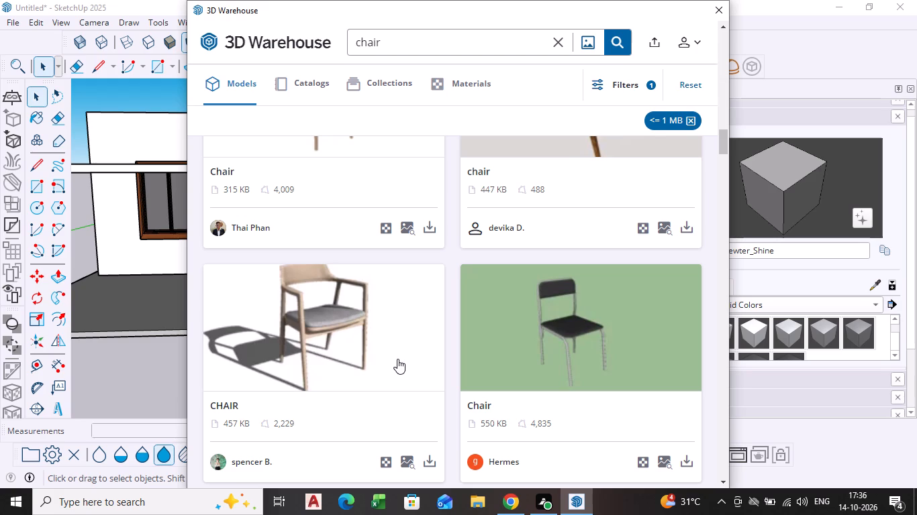
scroll(448, 254, "down", 1)
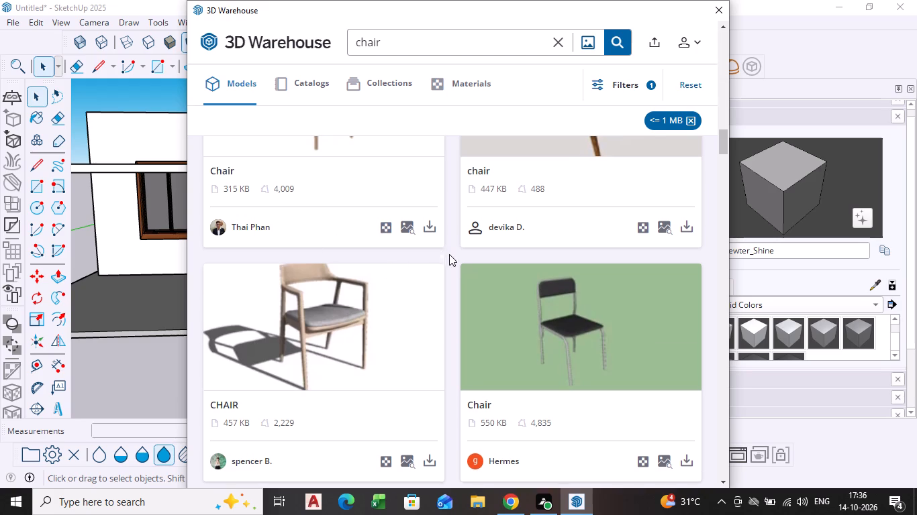
scroll(449, 254, "down", 5)
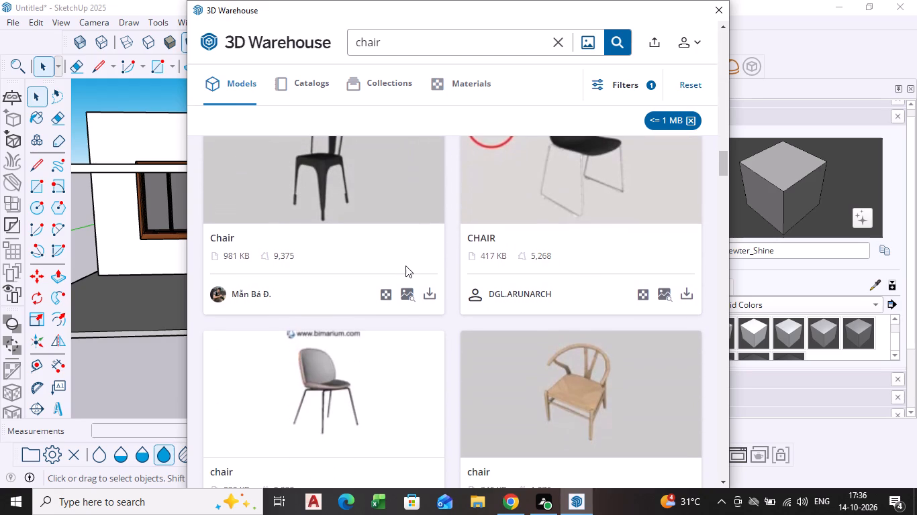
scroll(418, 269, "down", 4)
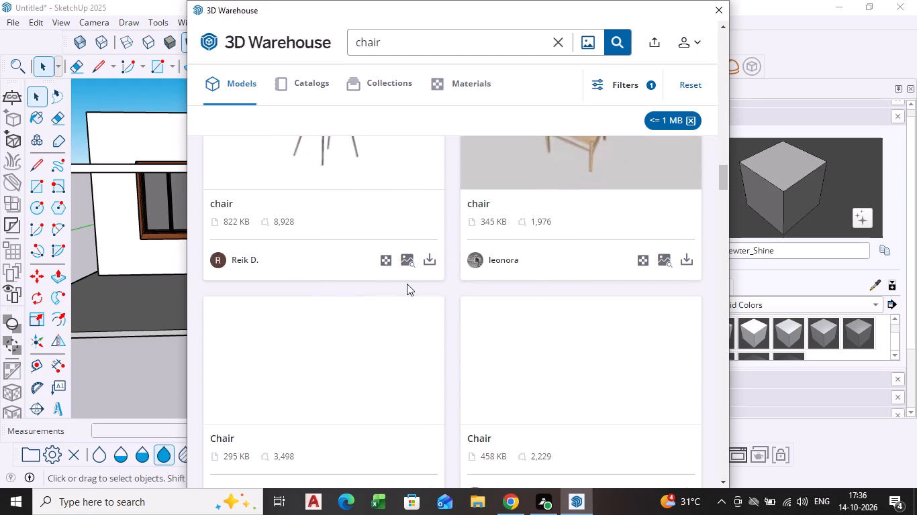
scroll(403, 284, "down", 4)
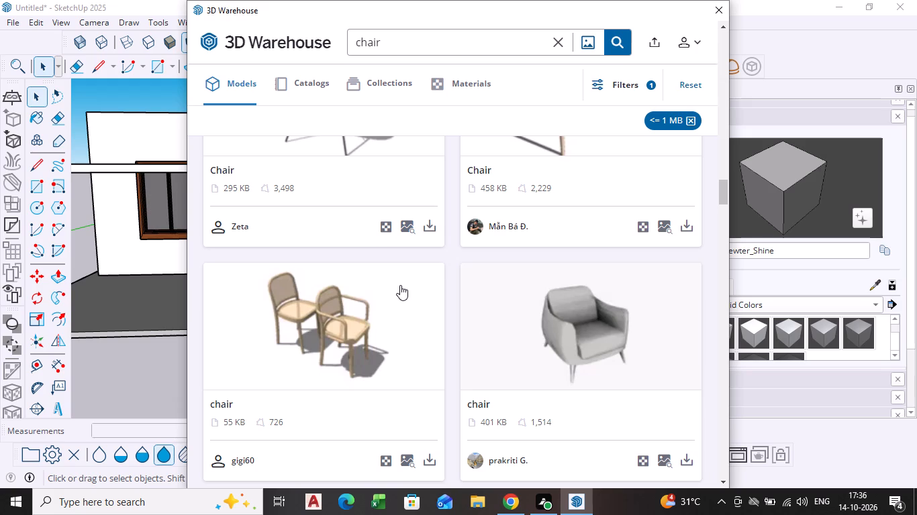
scroll(400, 285, "down", 7)
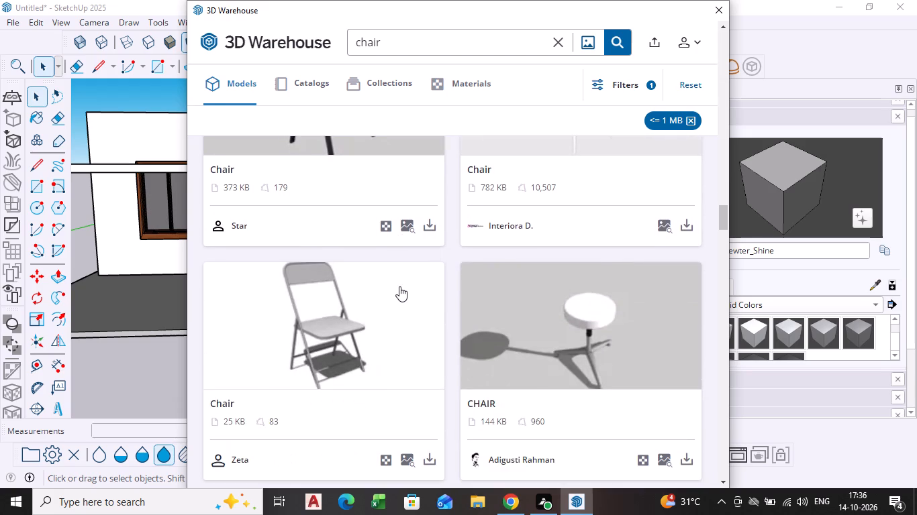
scroll(399, 286, "up", 18)
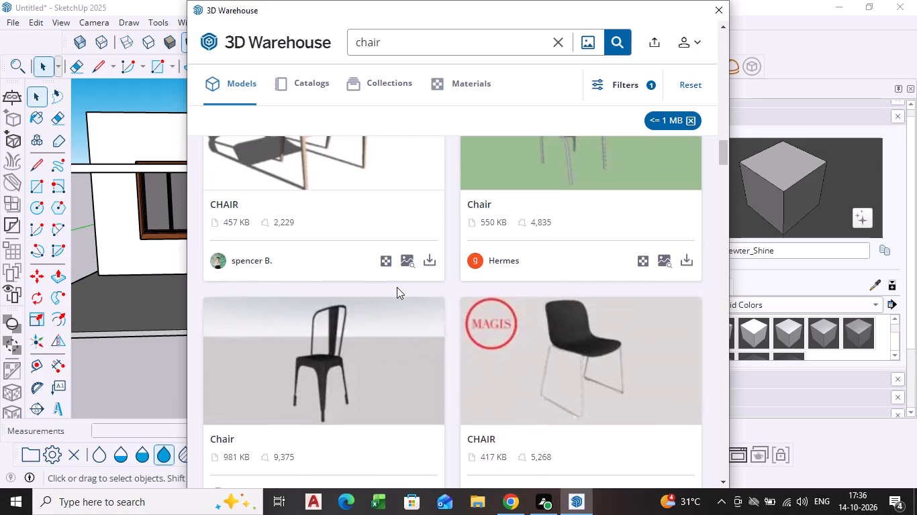
scroll(397, 287, "up", 7)
scroll(321, 299, "up", 4)
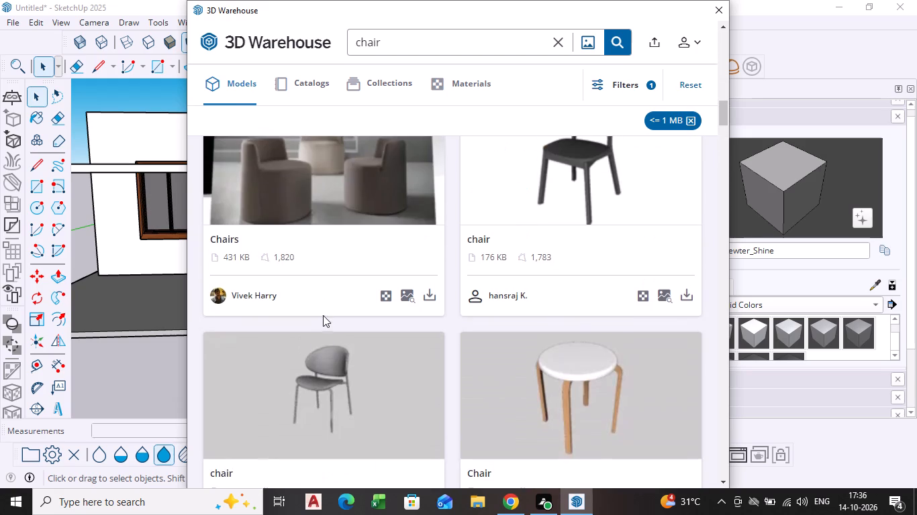
scroll(328, 319, "up", 8)
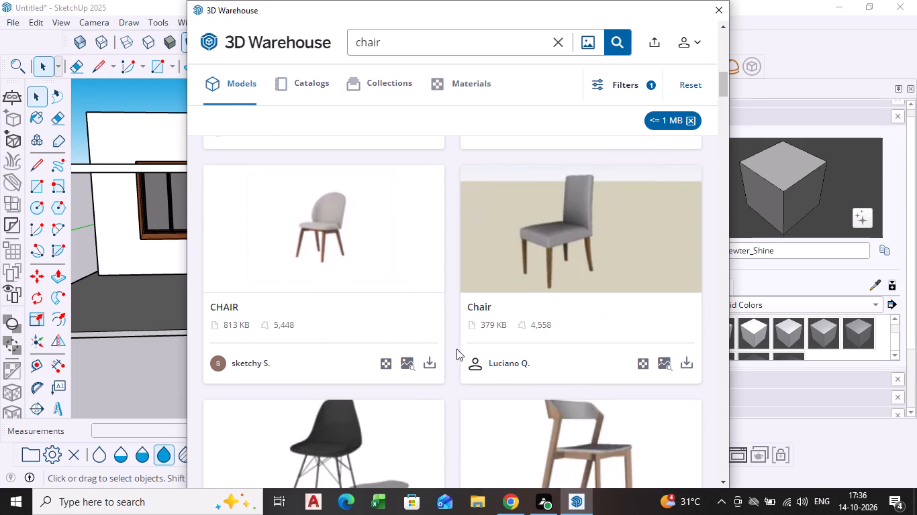
Load the 813 KB CHAIR model with a rounded beige back and wooden legs directly, and place it on the porch floor.
left_click(427, 368)
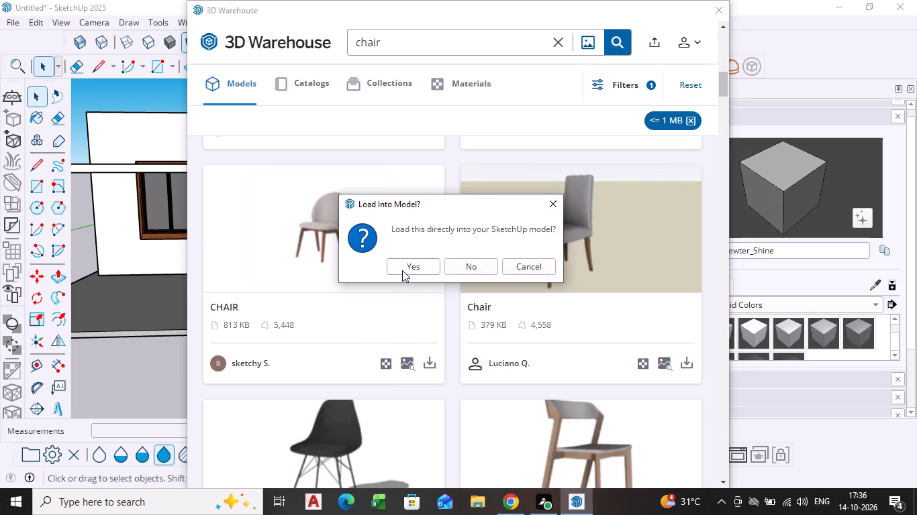
left_click(402, 270)
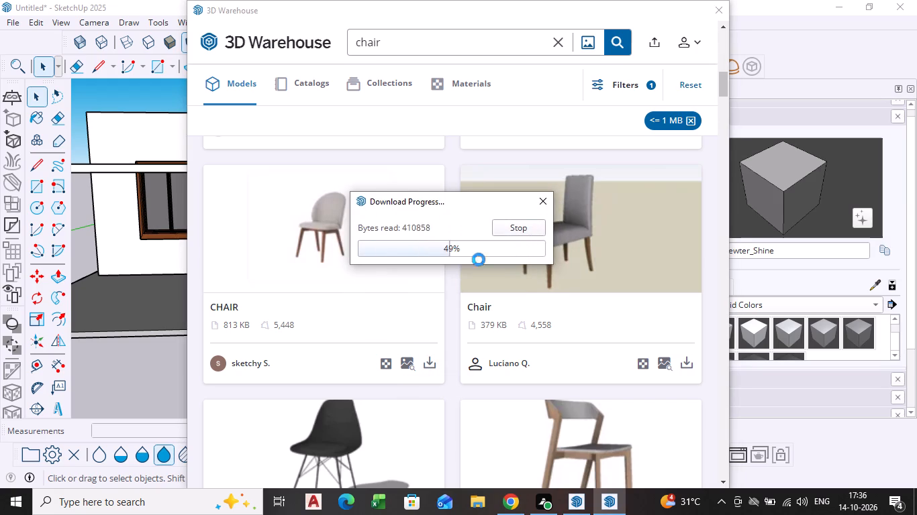
scroll(389, 281, "up", 8)
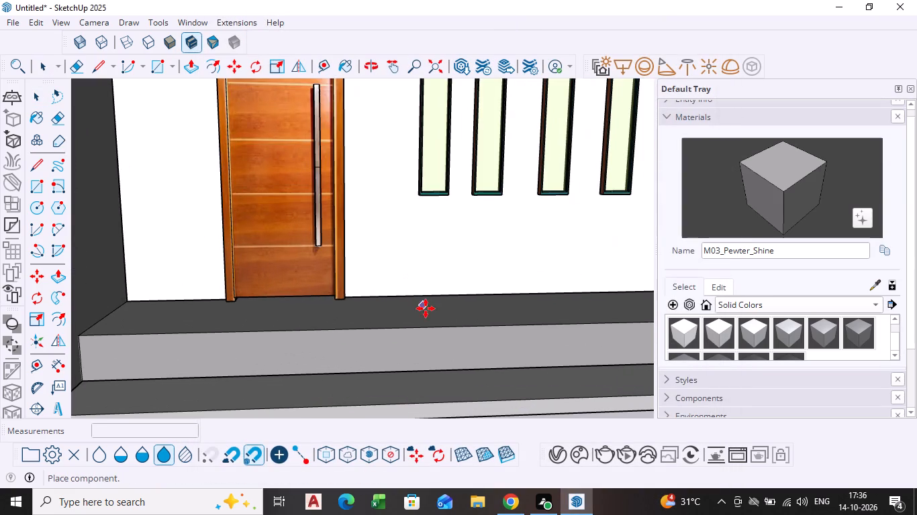
left_click(440, 312)
Move the imported chair model about 10' 6" out of the porch onto open ground beside the house.
scroll(428, 314, "down", 8)
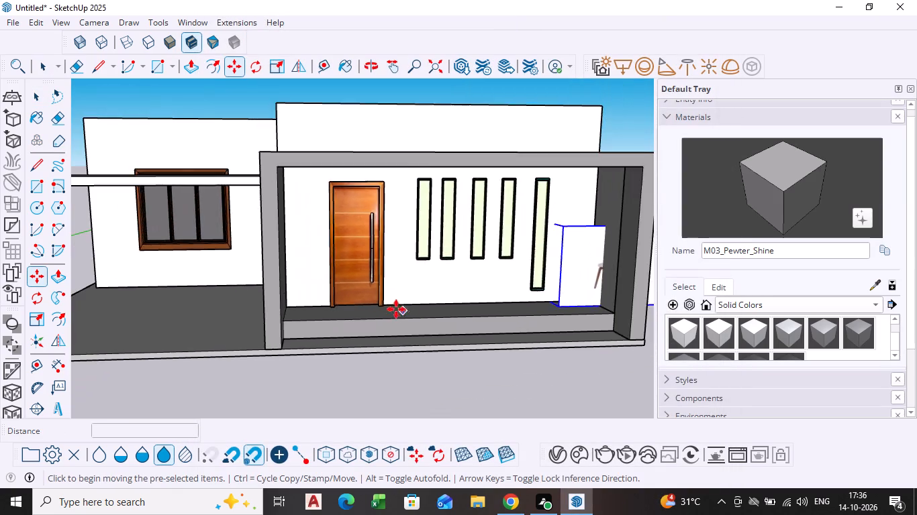
scroll(396, 309, "down", 6)
scroll(503, 320, "down", 4)
scroll(538, 292, "up", 3)
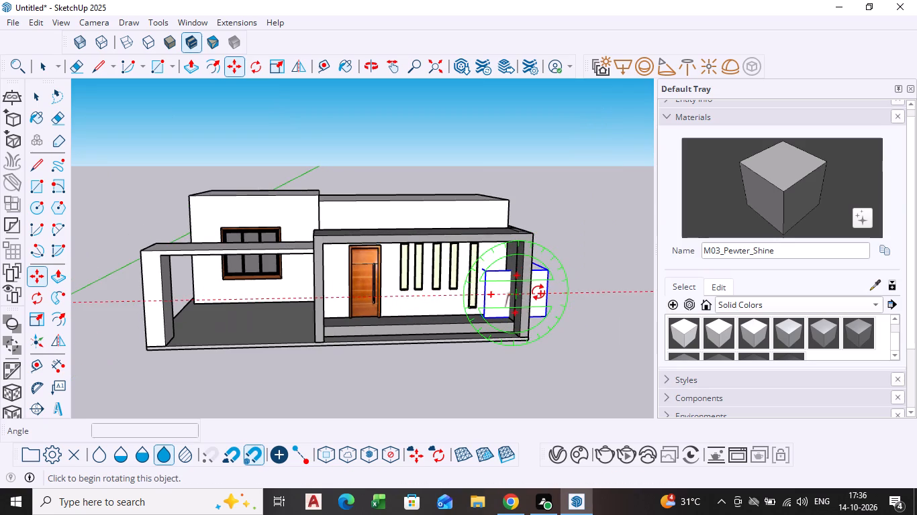
key("space")
left_click(501, 302)
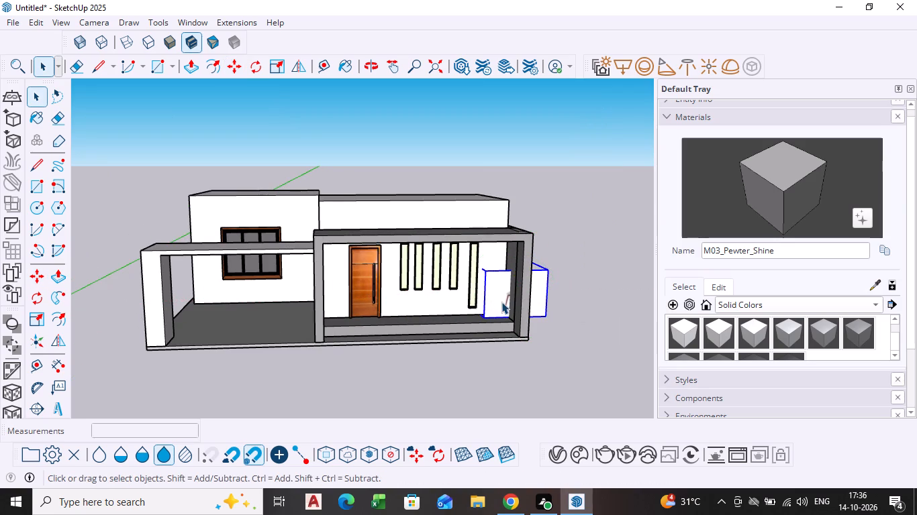
key("m")
left_click(501, 302)
left_click(585, 343)
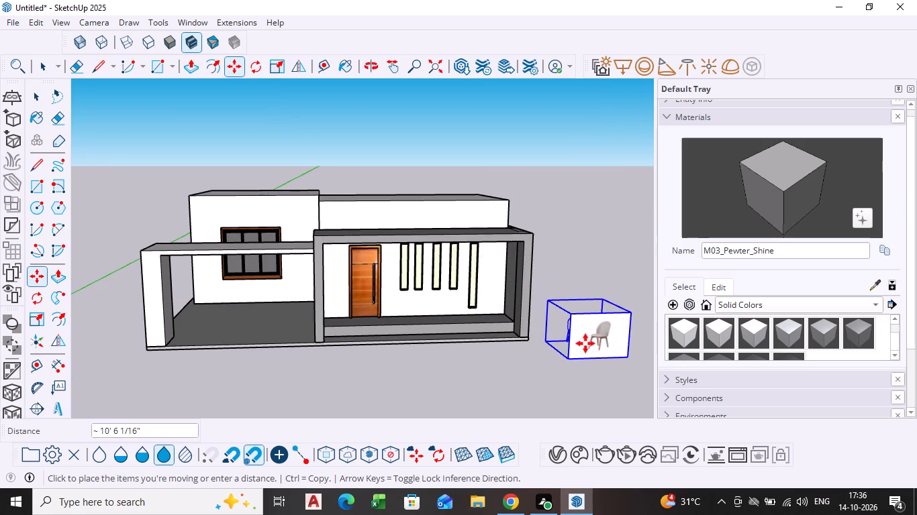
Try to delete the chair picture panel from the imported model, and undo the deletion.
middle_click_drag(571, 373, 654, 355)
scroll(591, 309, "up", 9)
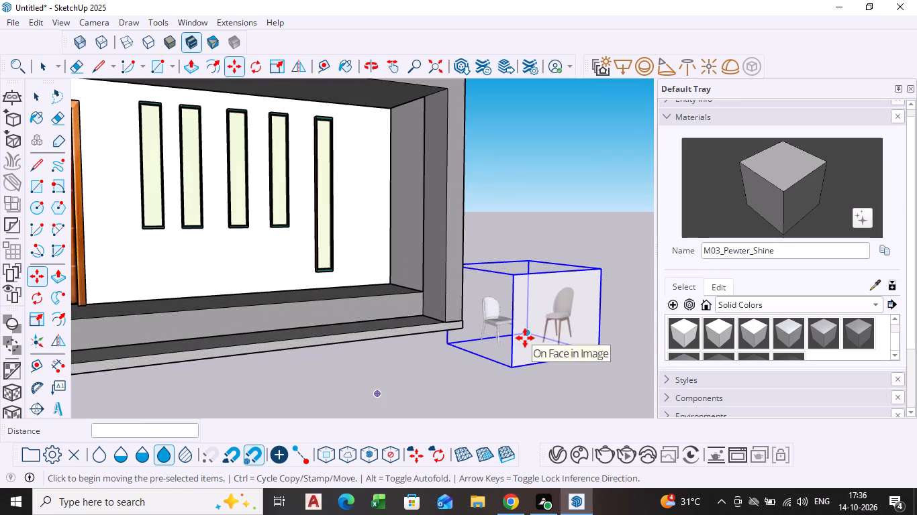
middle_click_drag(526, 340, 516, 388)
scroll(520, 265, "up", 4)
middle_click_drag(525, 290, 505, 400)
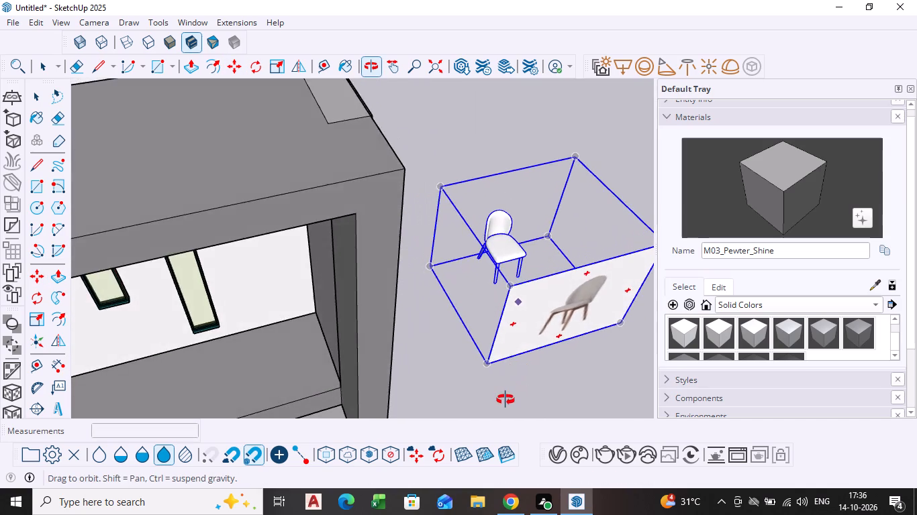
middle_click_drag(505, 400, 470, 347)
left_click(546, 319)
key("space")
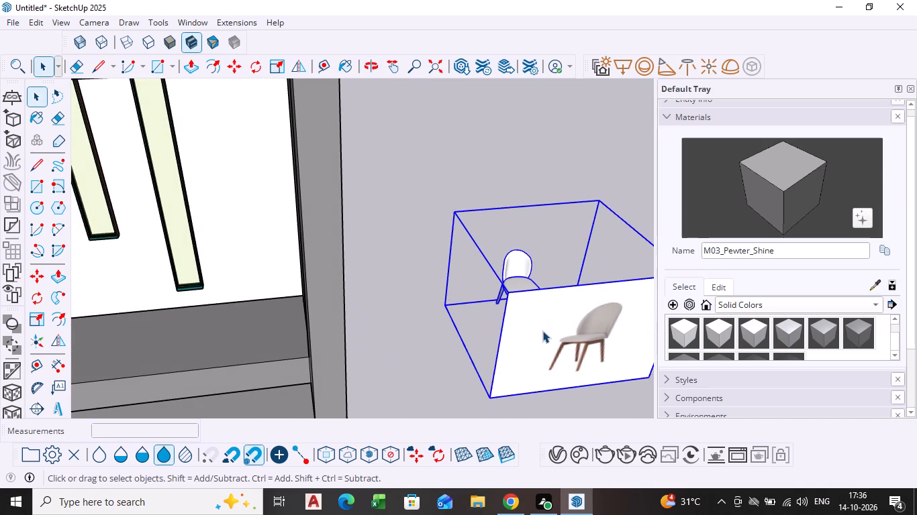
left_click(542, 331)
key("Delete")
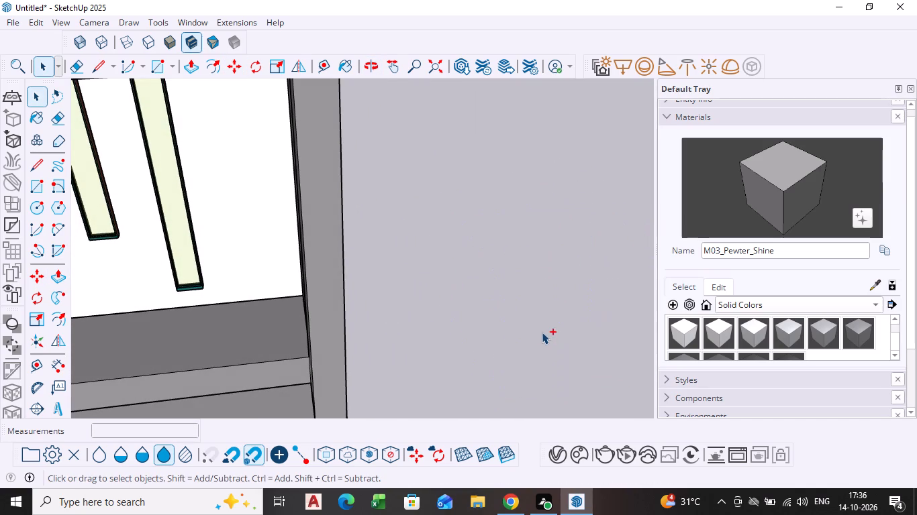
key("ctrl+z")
Open the imported chair component for editing and delete the chair picture panel inside it.
scroll(540, 333, "down", 5)
middle_click_drag(524, 329, 495, 300)
scroll(520, 321, "up", 1)
scroll(525, 325, "down", 4)
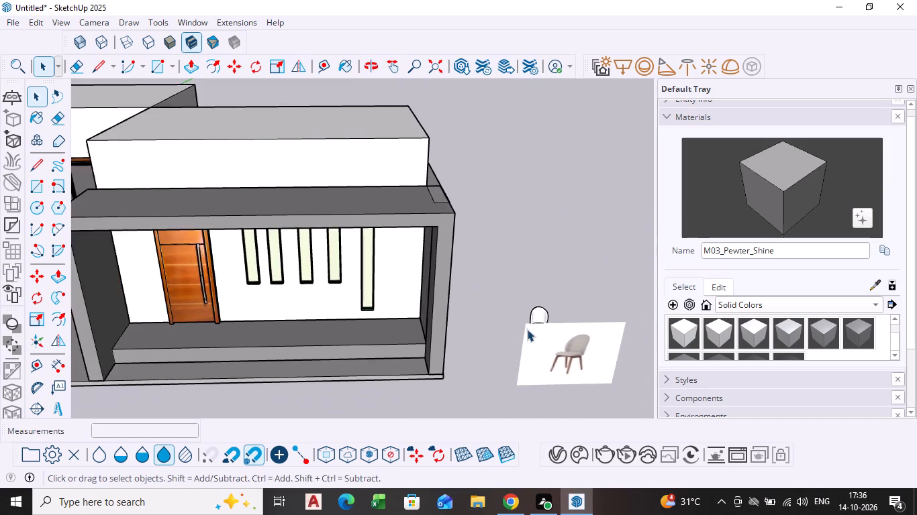
scroll(533, 336, "down", 1)
middle_click_drag(533, 336, 208, 262)
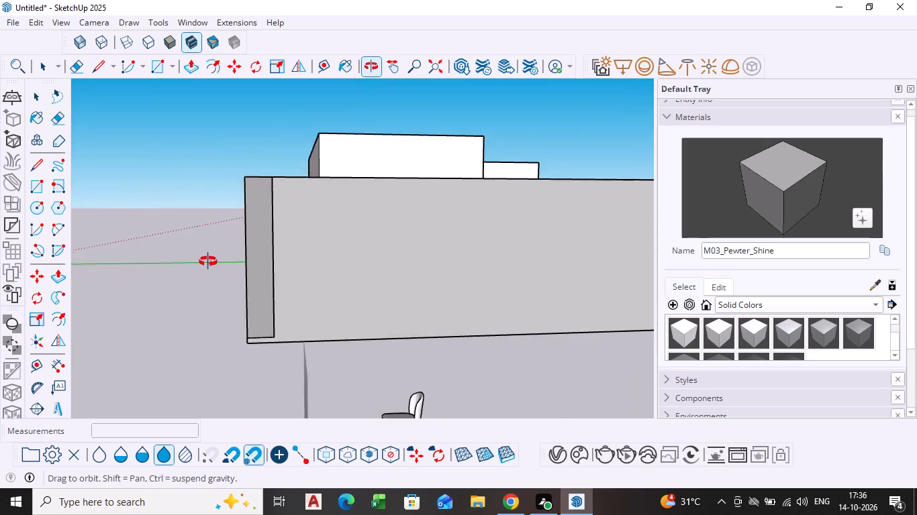
middle_click_drag(208, 262, 125, 184)
scroll(187, 282, "up", 1)
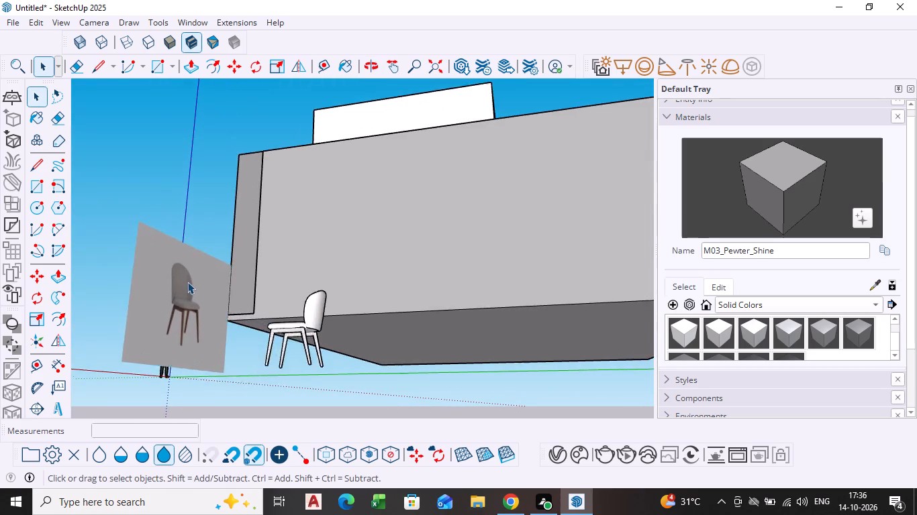
scroll(187, 282, "up", 2)
triple_click(161, 304)
left_click(161, 304)
left_click(161, 304)
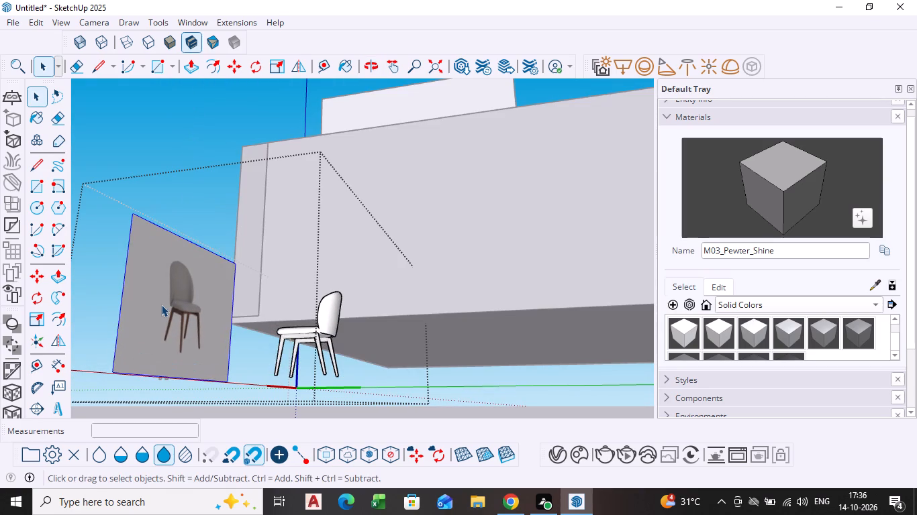
key("Delete")
Move the chair about 20' 6" from the open ground onto the porch floor, in front of the narrow vertical windows.
scroll(162, 307, "down", 3)
middle_click_drag(191, 335, 292, 350)
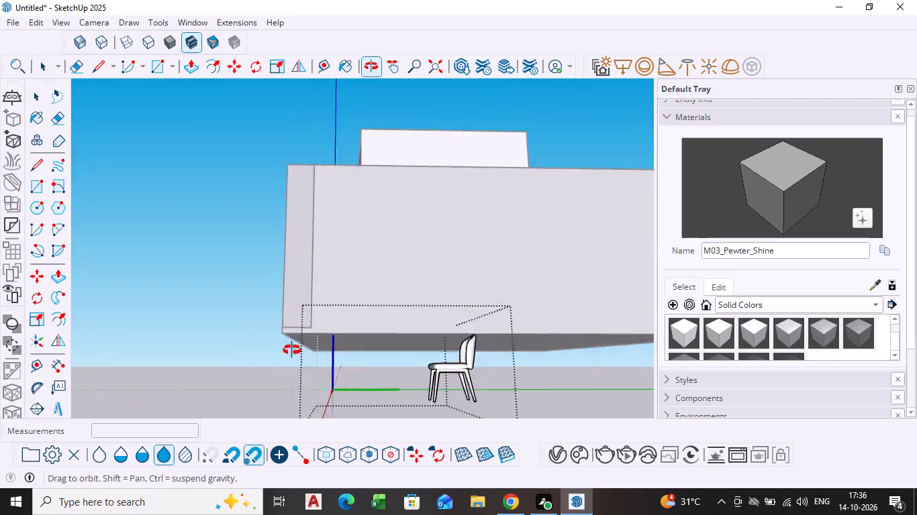
middle_click_drag(292, 350, 365, 292)
scroll(359, 288, "down", 7)
middle_click_drag(357, 311, 524, 366)
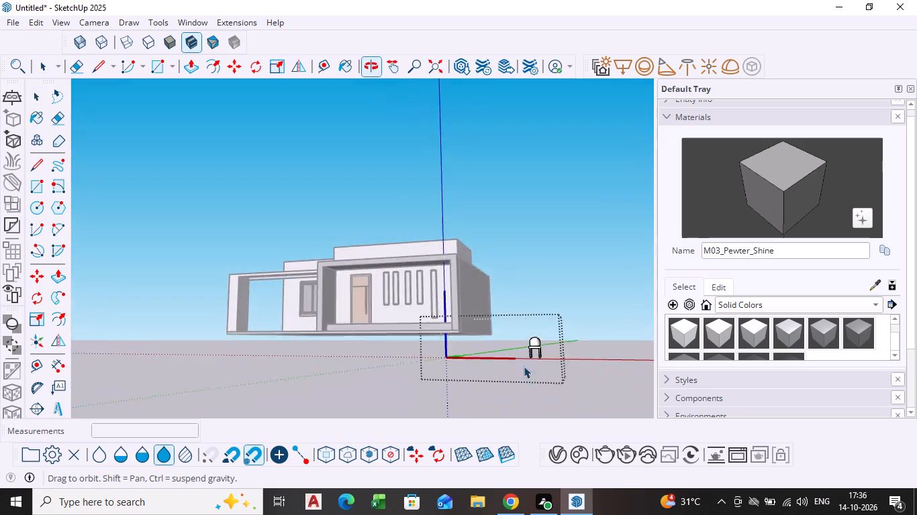
middle_click_drag(524, 366, 514, 372)
scroll(537, 356, "up", 9)
scroll(532, 342, "down", 1)
middle_click_drag(532, 342, 557, 402)
scroll(542, 363, "up", 9)
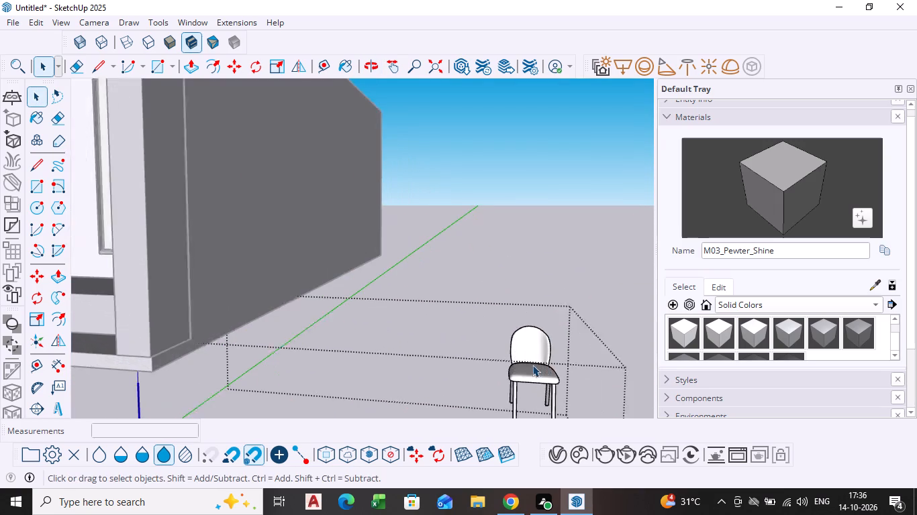
left_click(532, 366)
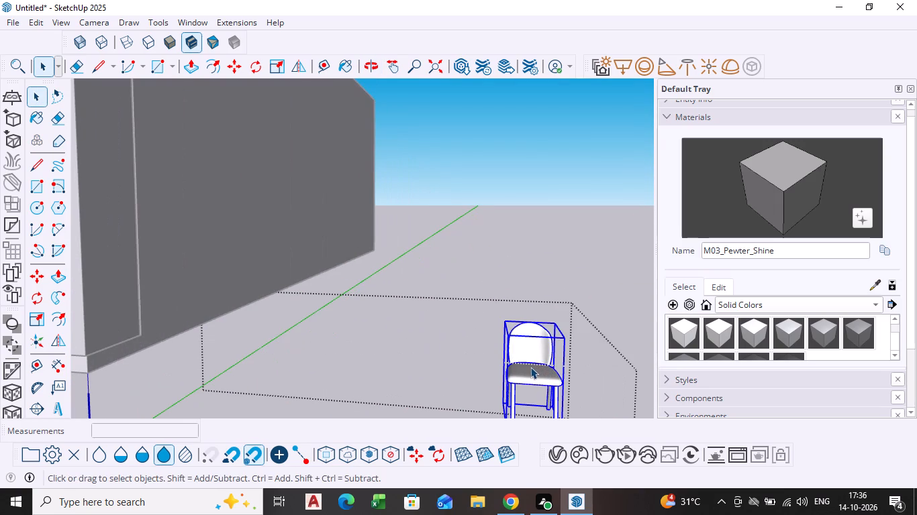
key("m")
scroll(503, 397, "down", 2)
middle_click_drag(502, 396, 501, 322, "shift")
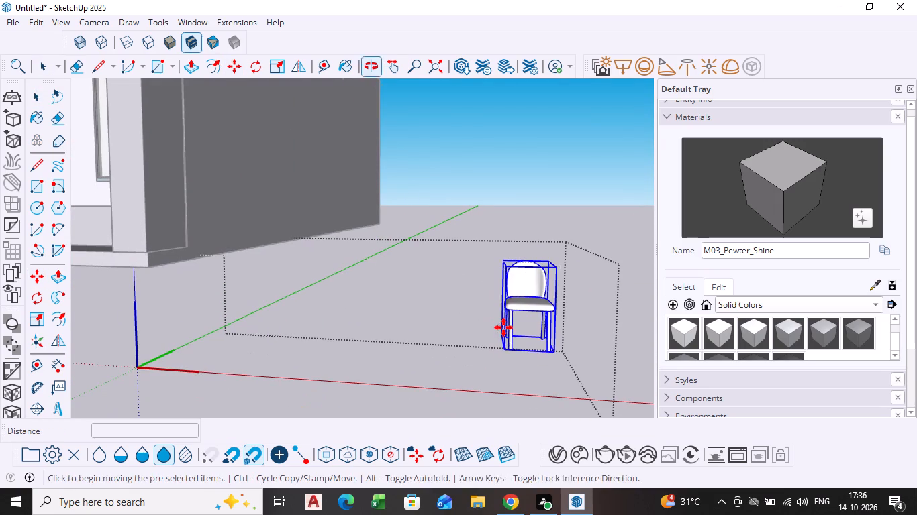
left_click(512, 348)
scroll(331, 326, "down", 5)
middle_click_drag(303, 327, 497, 351, "shift")
scroll(302, 328, "down", 1, "shift")
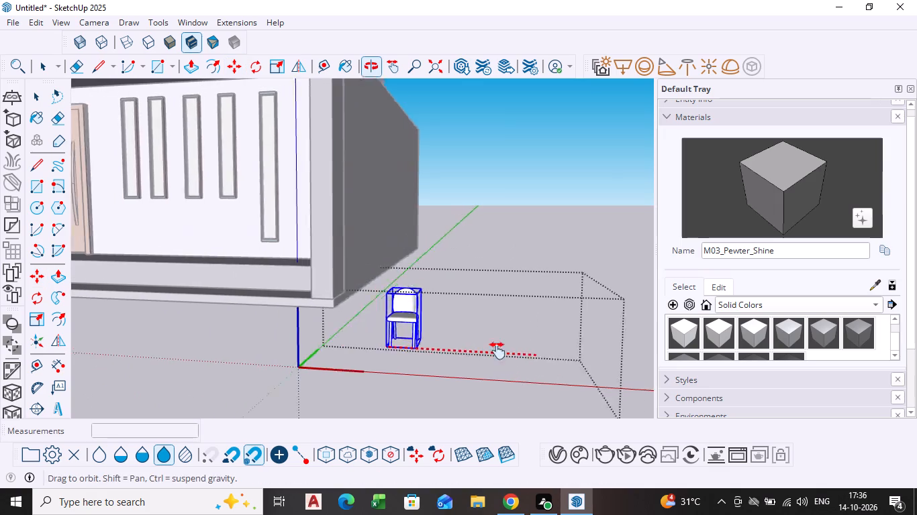
middle_click_drag(497, 351, 608, 351, "shift")
scroll(150, 234, "up", 4)
middle_click_drag(215, 285, 335, 337)
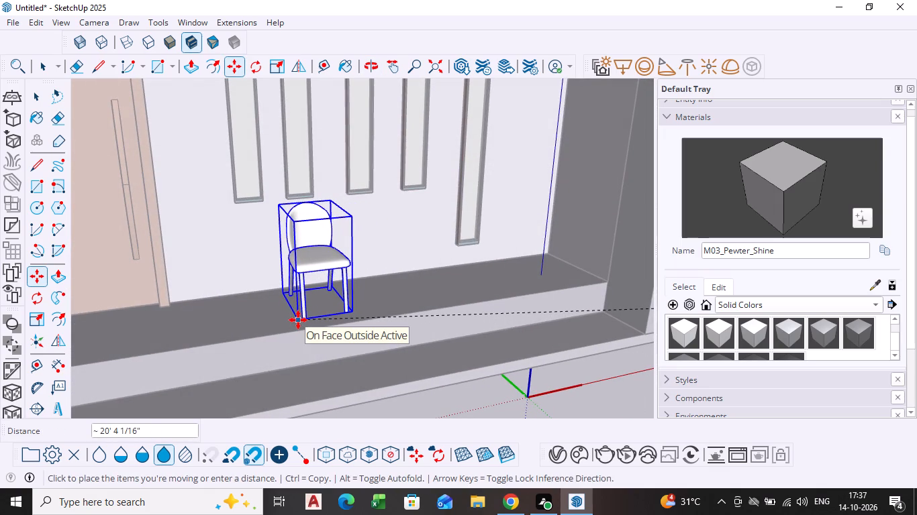
scroll(295, 318, "up", 3)
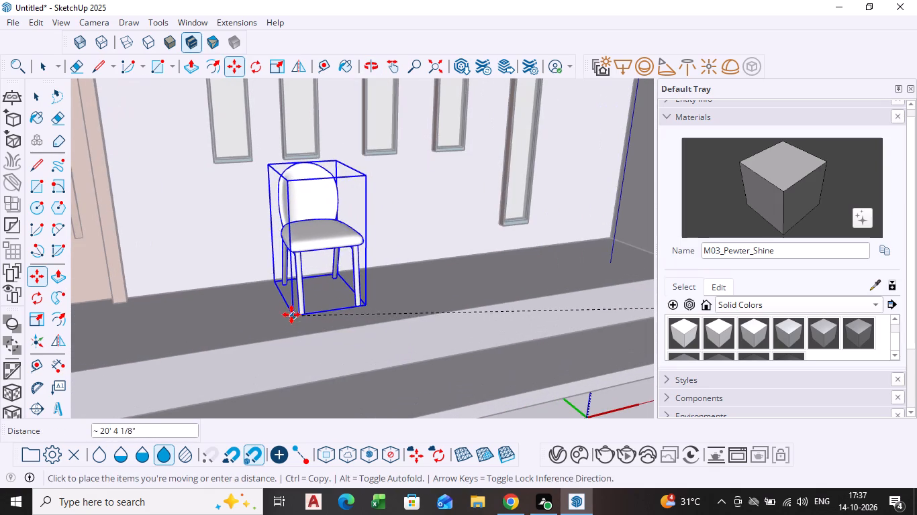
left_click(289, 319)
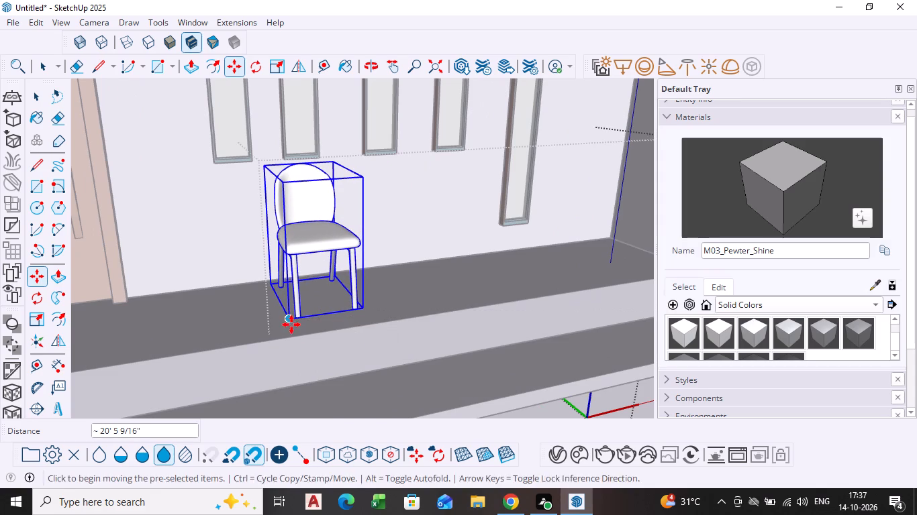
Open the chair's nested geometry for editing on the porch and select its rounded backrest surface.
middle_click_drag(293, 325, 334, 341)
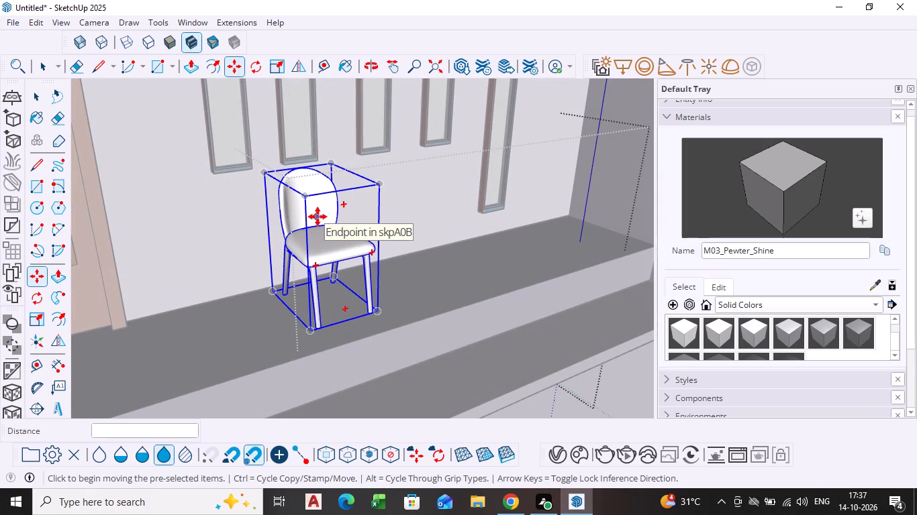
key("space")
left_click(318, 217)
double_click(318, 217)
left_click(316, 213)
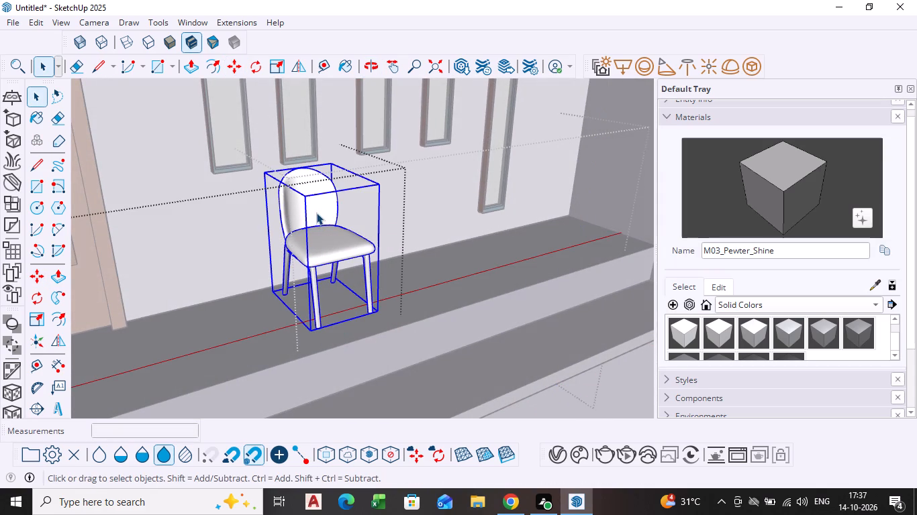
left_click(315, 210)
scroll(315, 210, "up", 4)
left_click(311, 207)
double_click(311, 207)
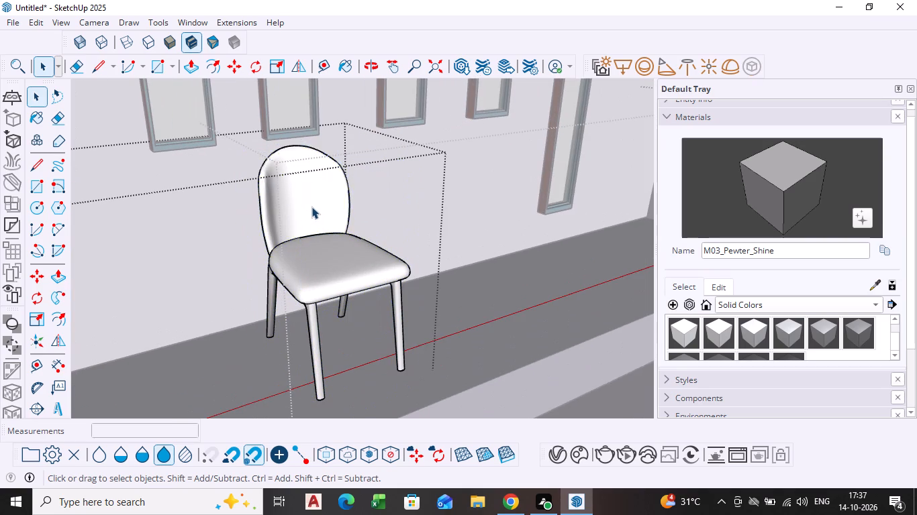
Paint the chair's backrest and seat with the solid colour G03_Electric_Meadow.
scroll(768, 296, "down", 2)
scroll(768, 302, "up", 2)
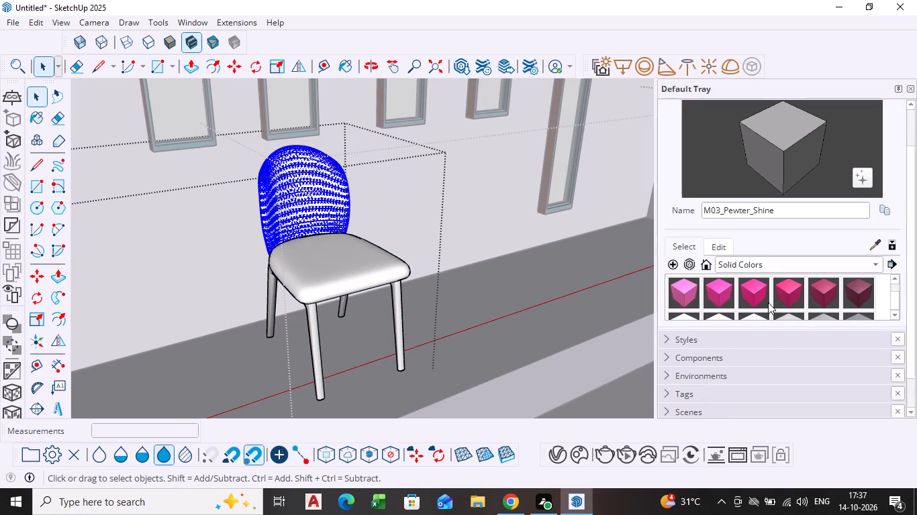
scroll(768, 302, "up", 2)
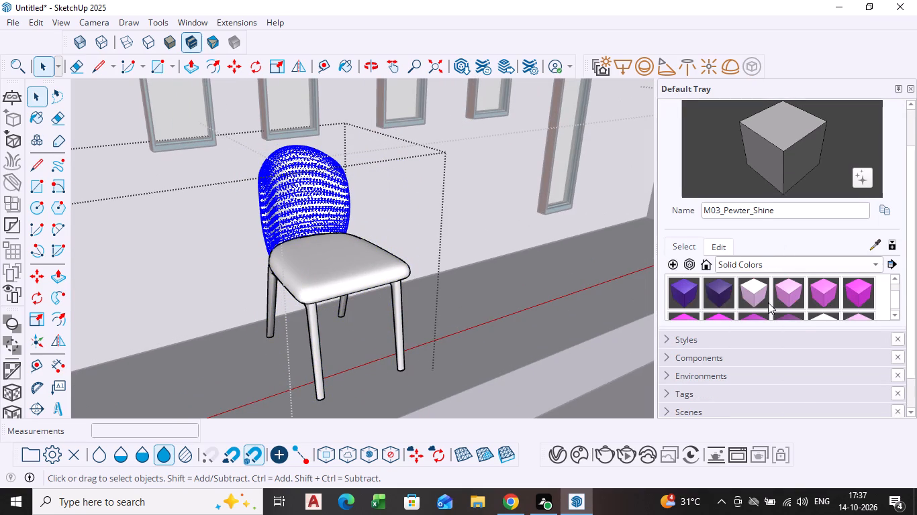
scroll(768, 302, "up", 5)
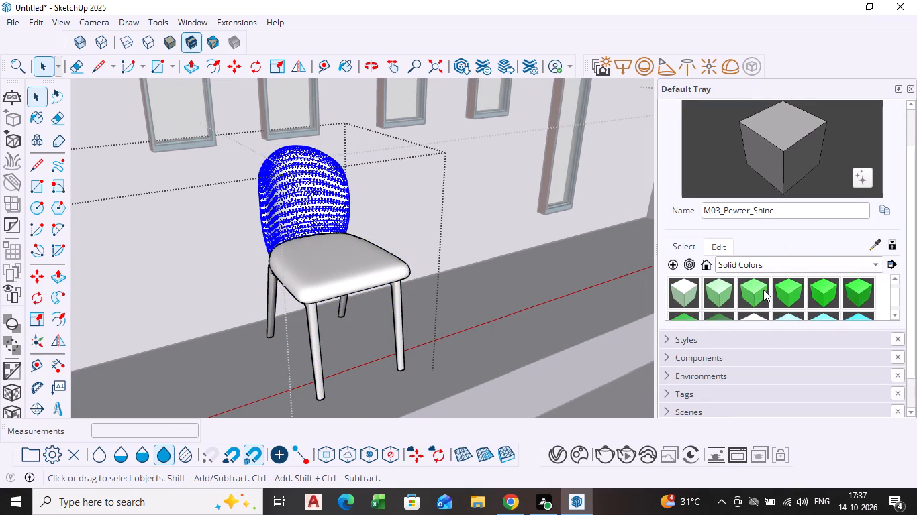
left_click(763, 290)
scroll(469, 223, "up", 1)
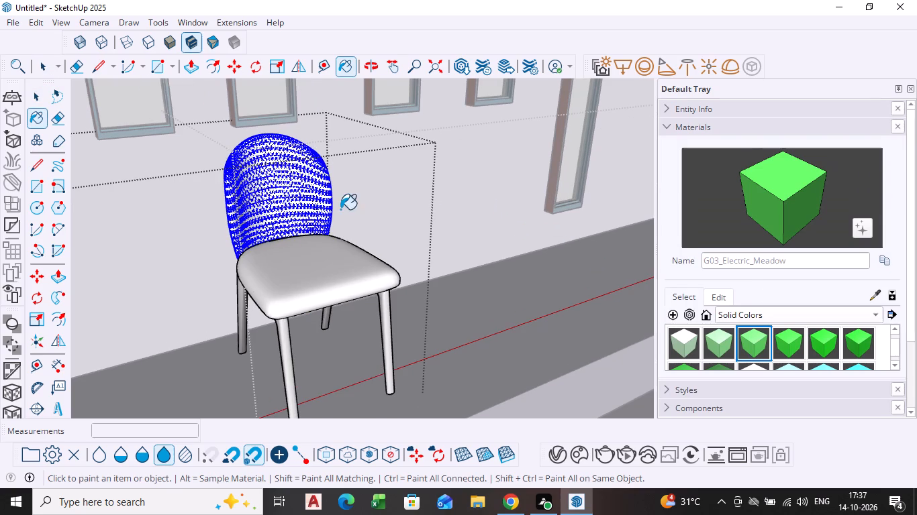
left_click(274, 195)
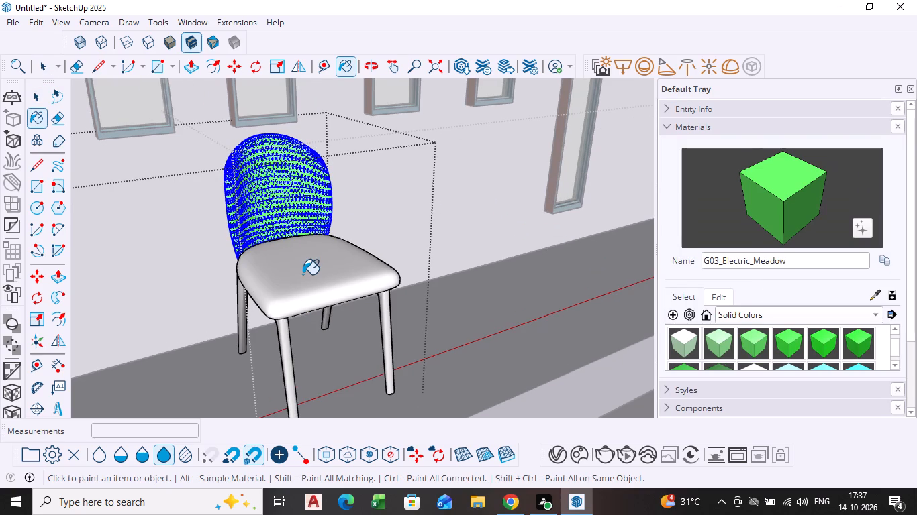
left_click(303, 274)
Paint the chair's seat and backrest with the lighter green G02_Spring_Lime.
scroll(303, 274, "up", 4)
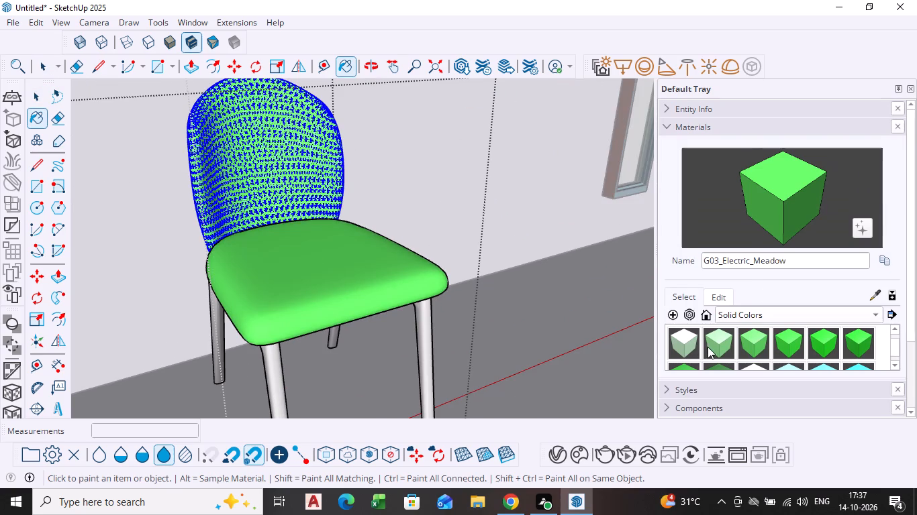
left_click(714, 346)
left_click(369, 284)
left_click(264, 172)
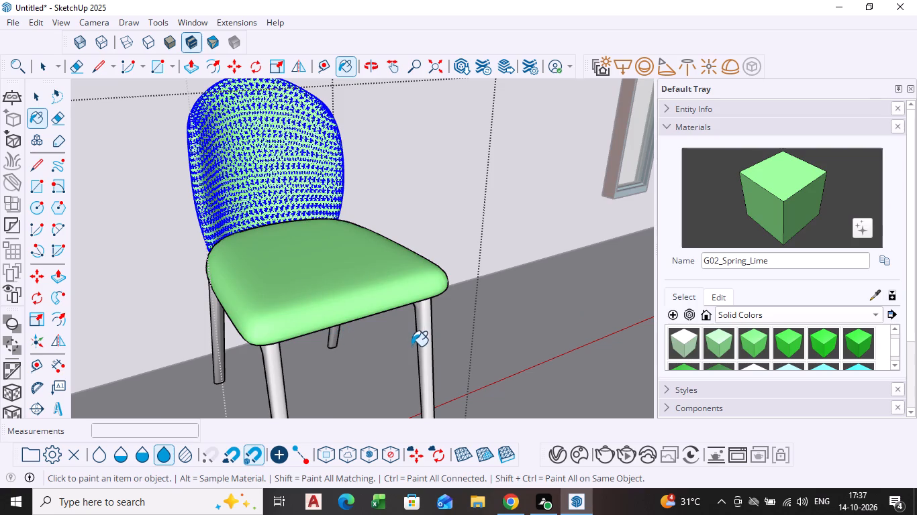
Paint all the chair's legs with the solid colour D08_Bronzed_Mustard and clear the backrest selection.
middle_click_drag(410, 346, 405, 230, "shift")
scroll(802, 310, "down", 5)
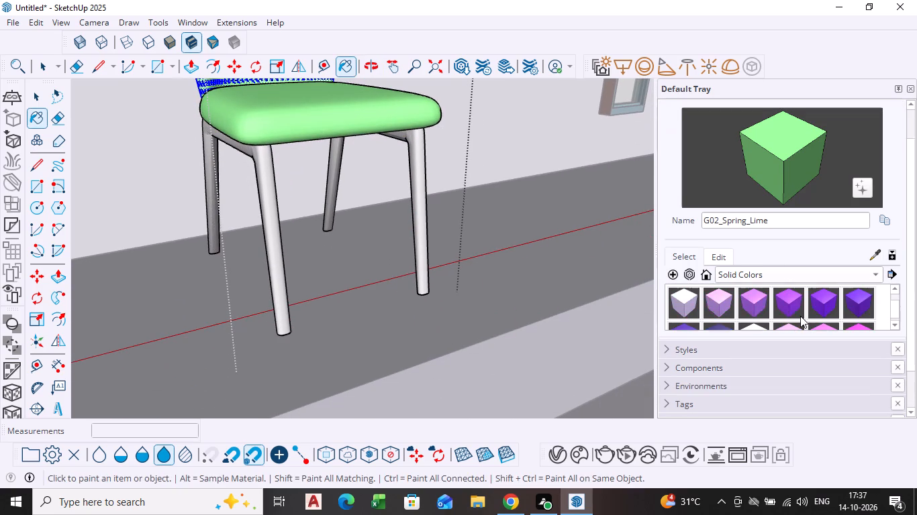
scroll(800, 316, "down", 6)
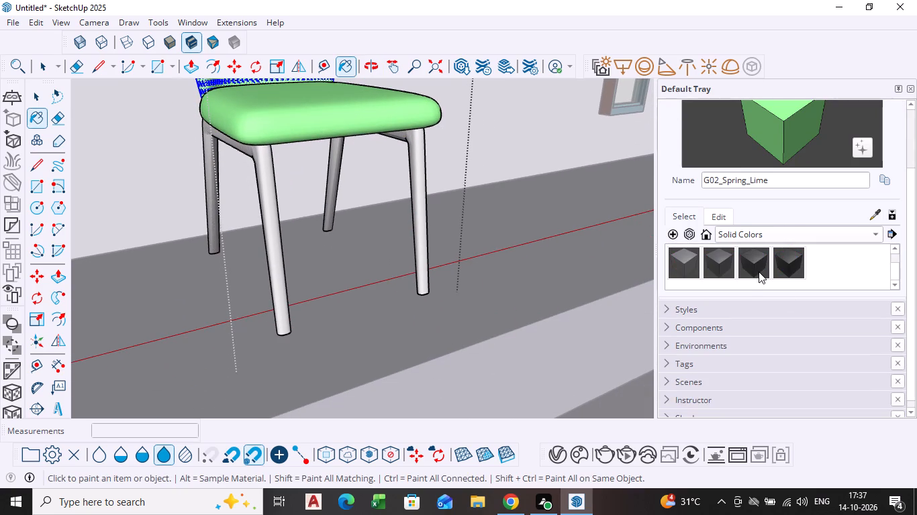
scroll(764, 259, "up", 6)
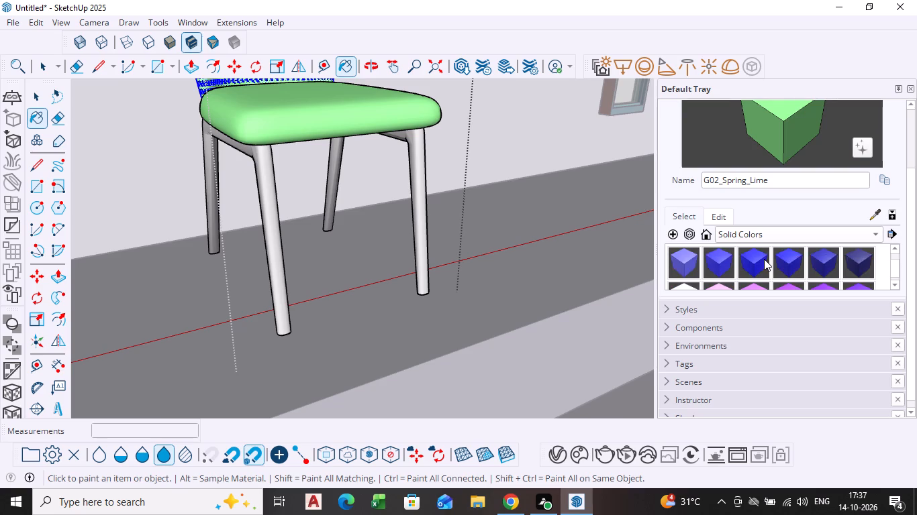
scroll(764, 259, "up", 6)
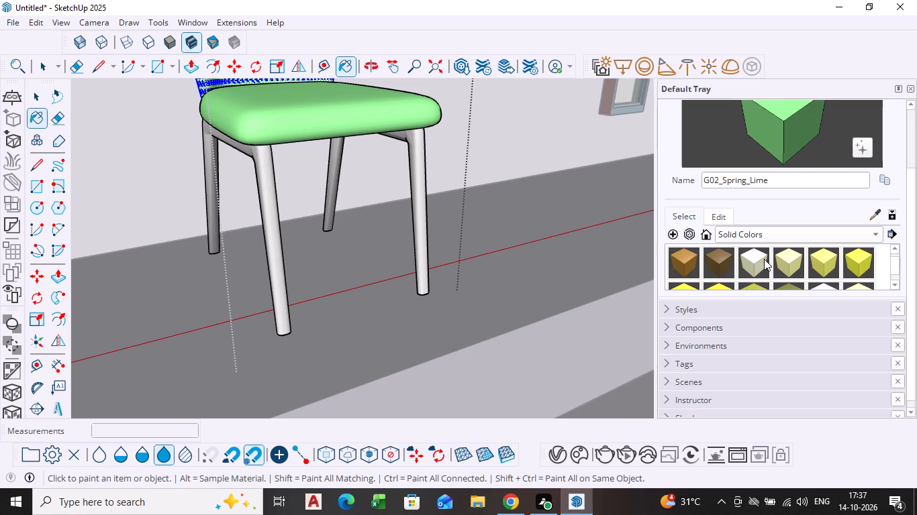
left_click(719, 261)
scroll(318, 262, "up", 3)
left_click(253, 274)
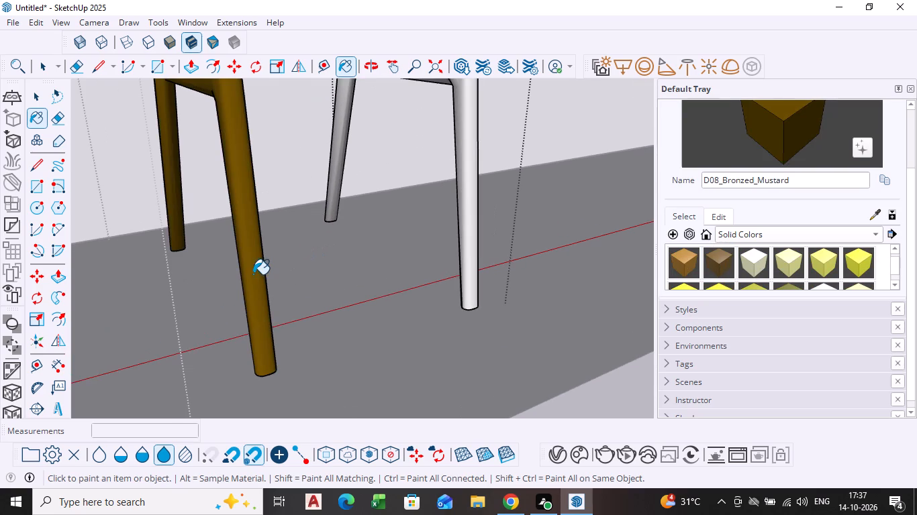
left_click(473, 261)
scroll(473, 261, "down", 9)
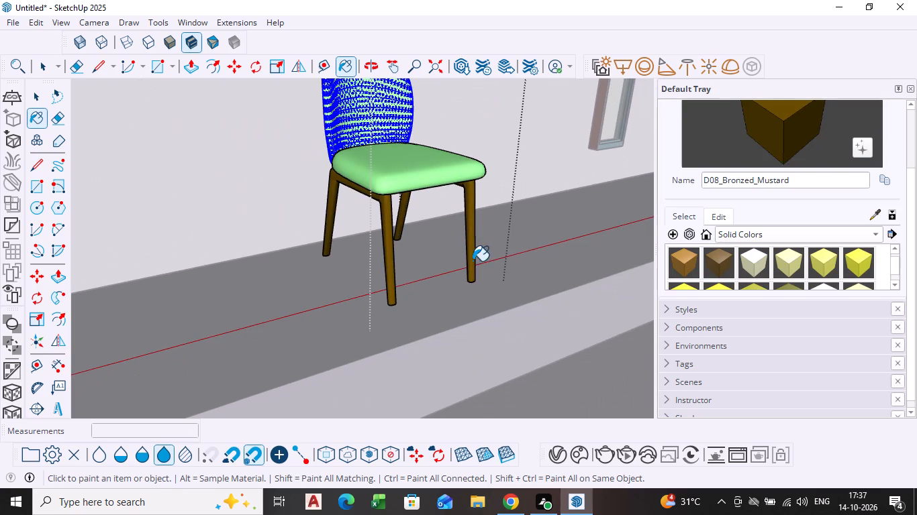
key("space")
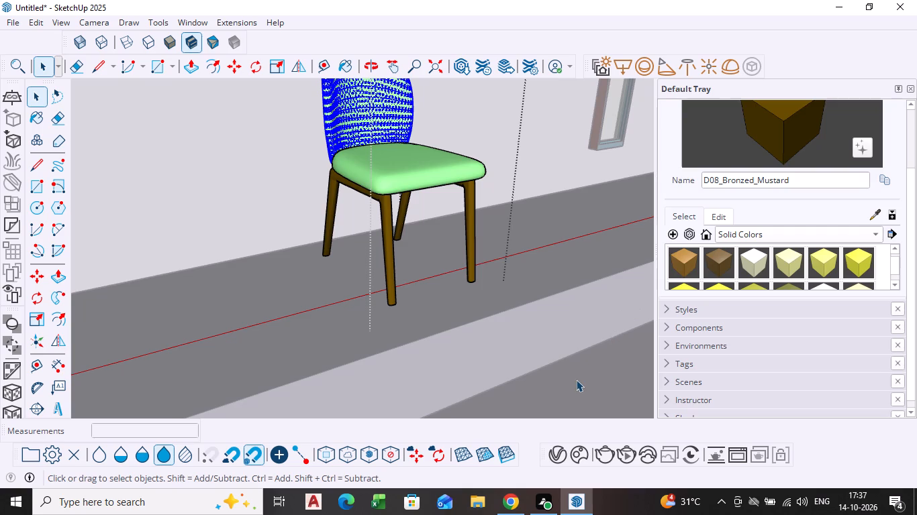
left_click(576, 380)
scroll(563, 375, "down", 9)
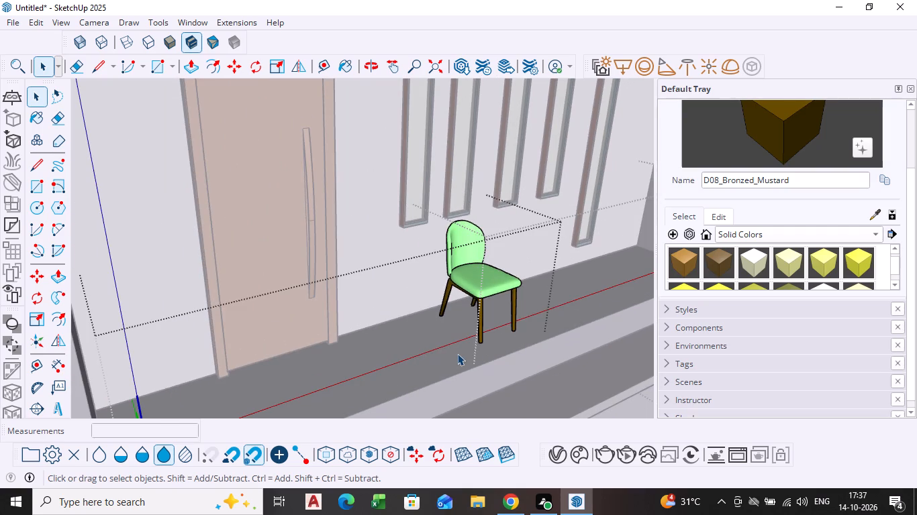
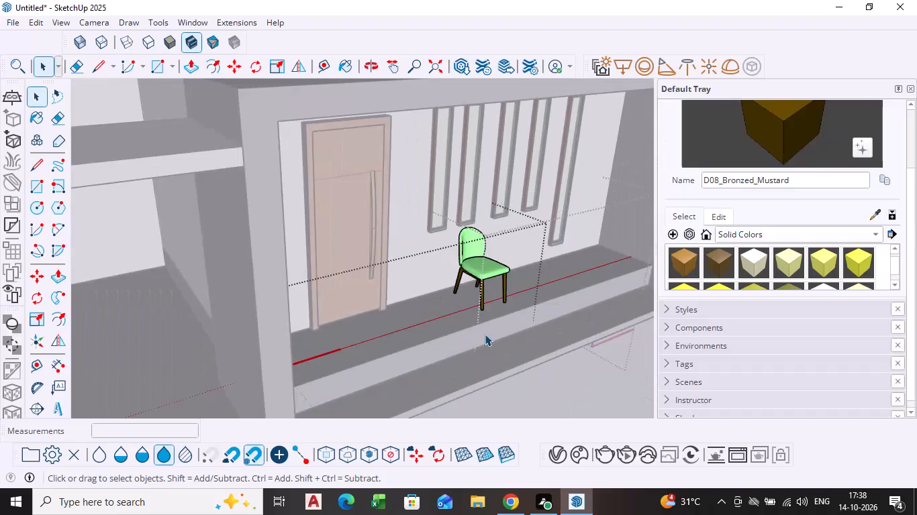
Leave the chair's nested editing contexts and return to the whole house model.
scroll(485, 334, "down", 3)
middle_click_drag(484, 335, 447, 325)
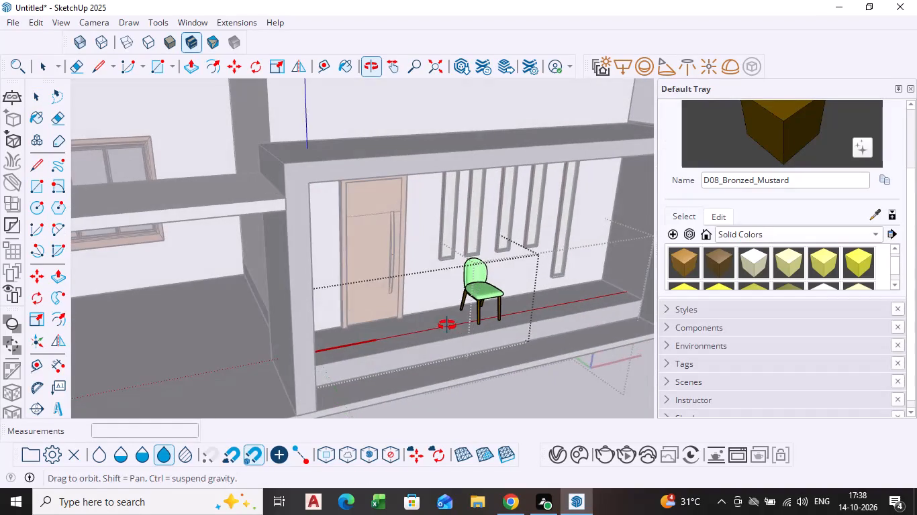
middle_click_drag(447, 325, 446, 325)
key("space")
left_click(192, 278)
scroll(192, 278, "down", 9)
left_click(580, 207)
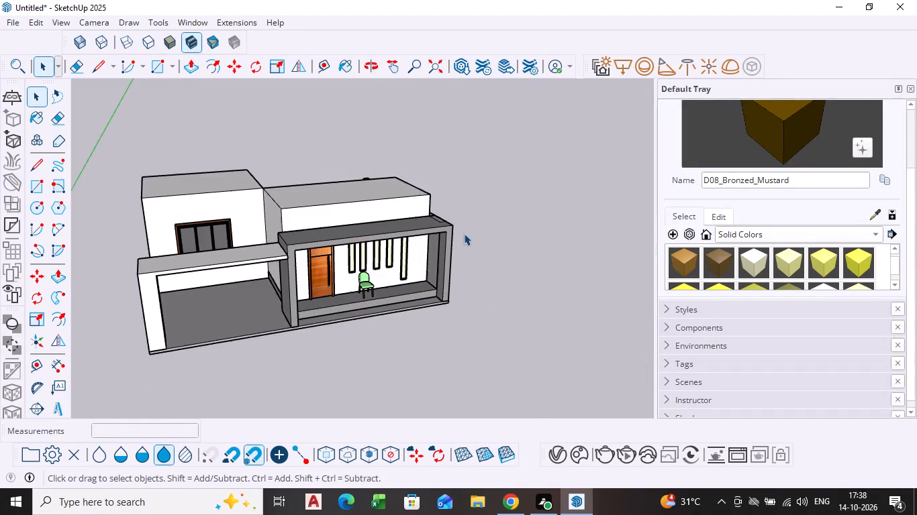
Scale the porch chair vertically by a factor of about 1.12.
scroll(379, 265, "up", 8)
middle_click_drag(363, 297, 438, 273)
scroll(391, 276, "up", 8)
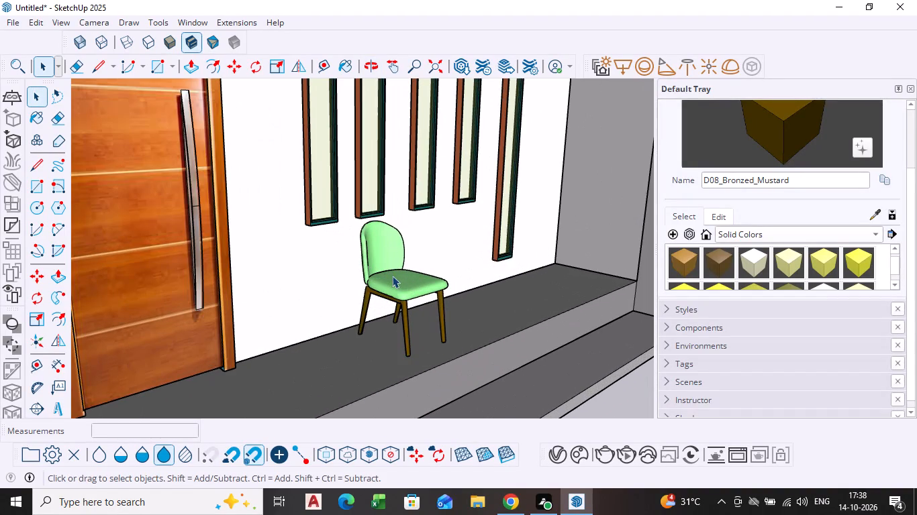
left_click(391, 280)
scroll(395, 280, "up", 2)
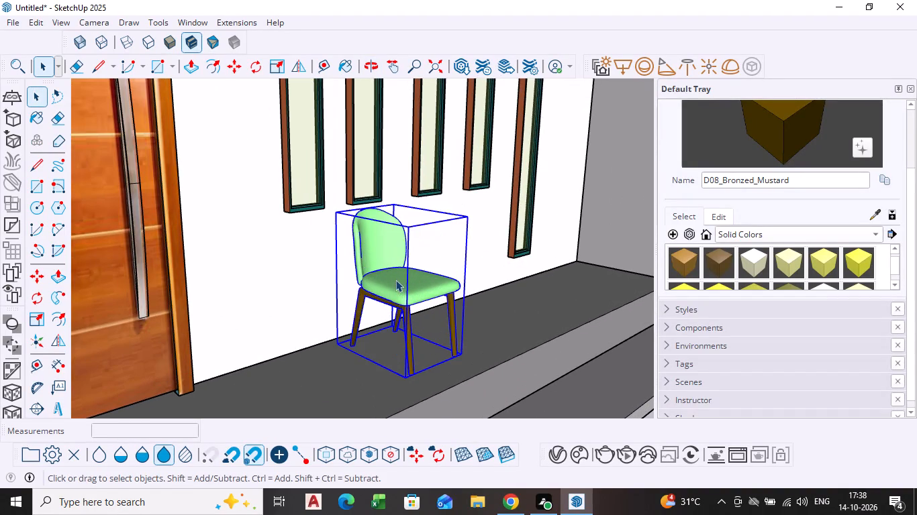
left_click(41, 316)
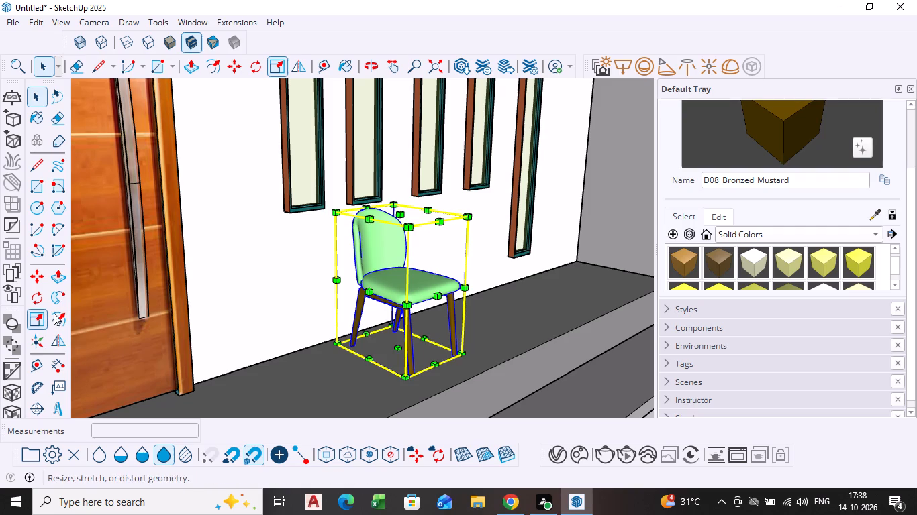
left_click(397, 211)
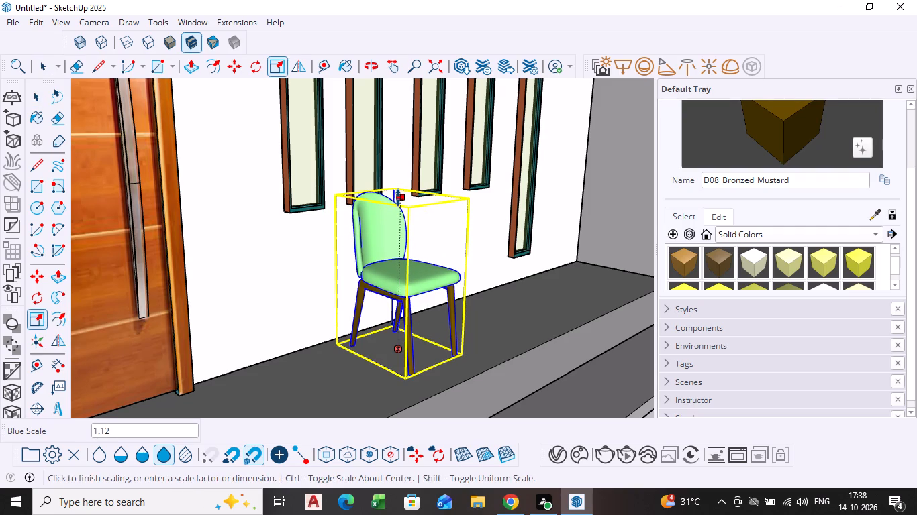
left_click(398, 198)
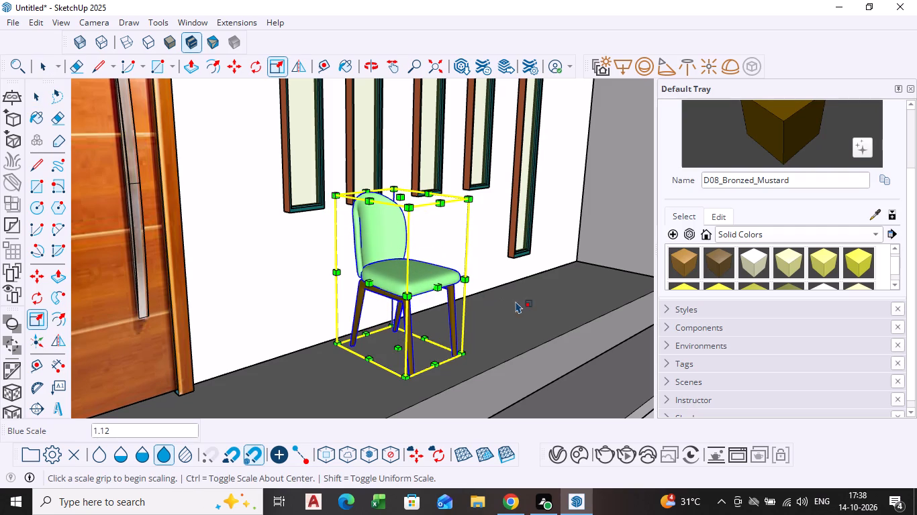
Open the chair's nested geometry for editing and select the whole seat cushion.
scroll(779, 261, "down", 2)
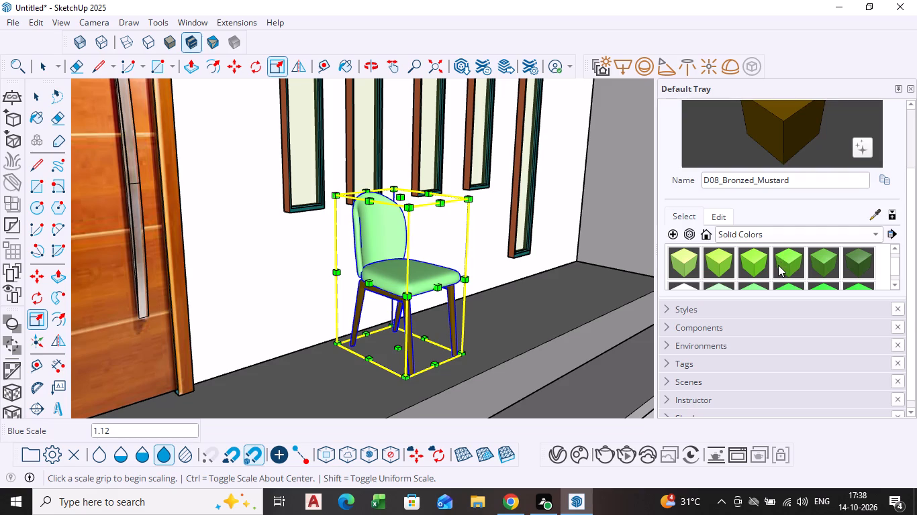
key("space")
triple_click(375, 249)
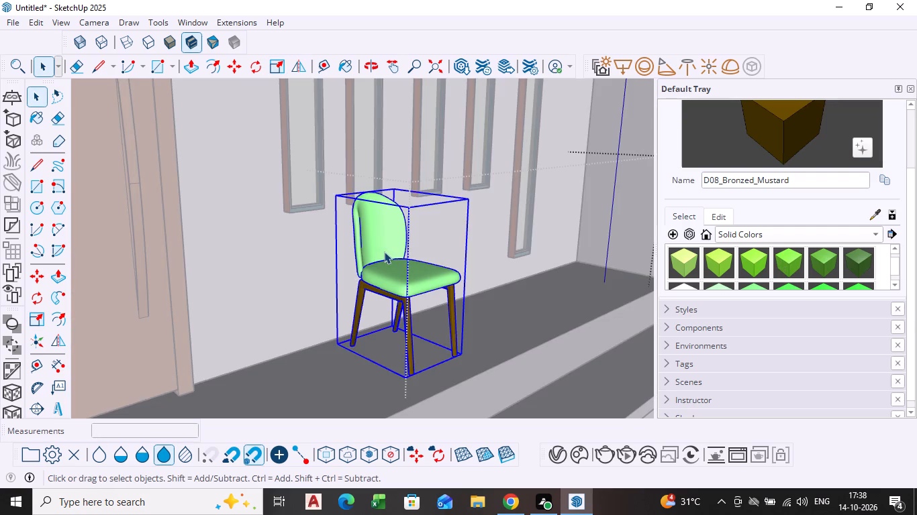
double_click(384, 253)
left_click(384, 253)
left_click(381, 249)
left_click(379, 239)
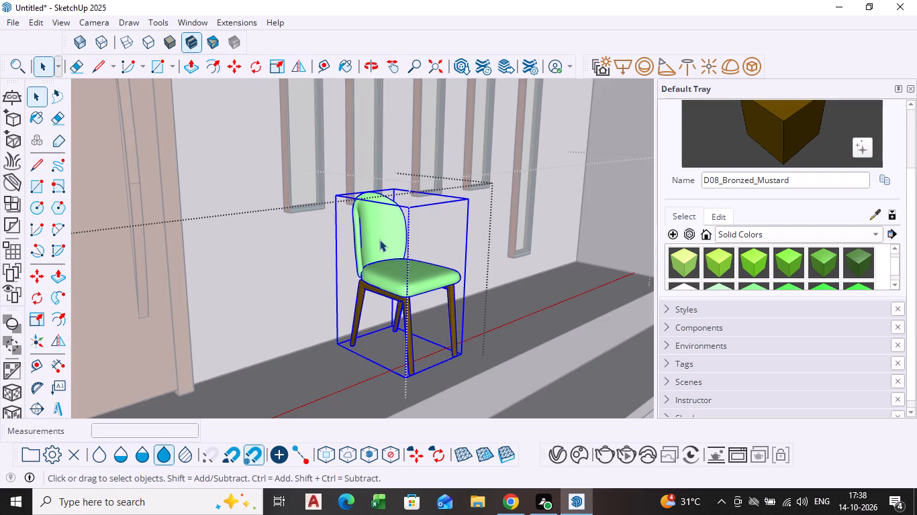
scroll(428, 271, "up", 4)
left_click(426, 274)
triple_click(423, 280)
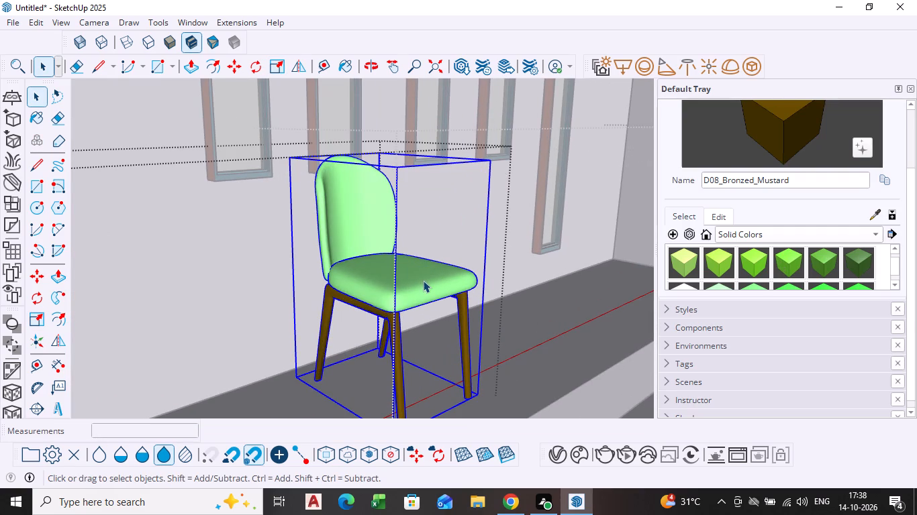
left_click(423, 280)
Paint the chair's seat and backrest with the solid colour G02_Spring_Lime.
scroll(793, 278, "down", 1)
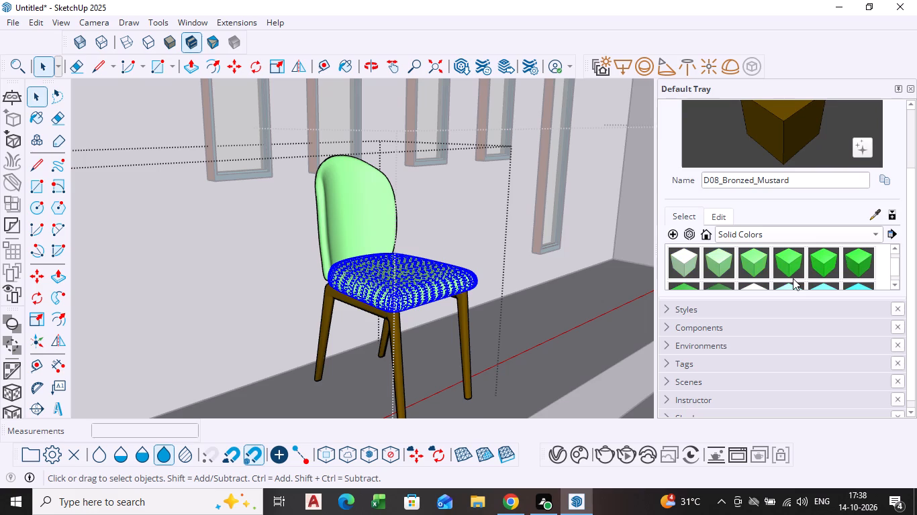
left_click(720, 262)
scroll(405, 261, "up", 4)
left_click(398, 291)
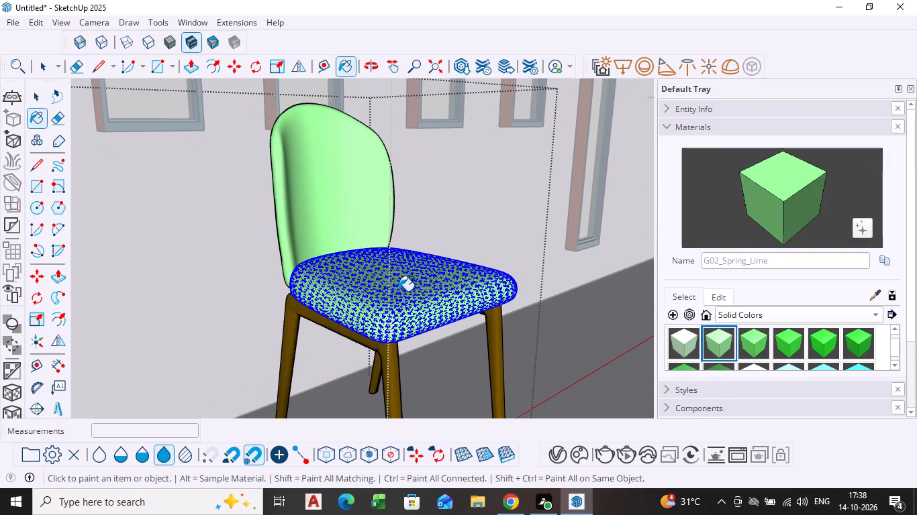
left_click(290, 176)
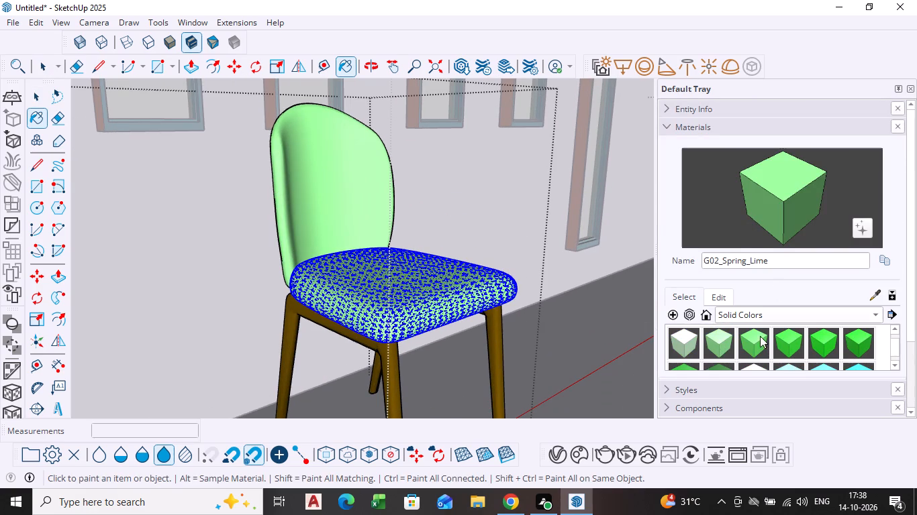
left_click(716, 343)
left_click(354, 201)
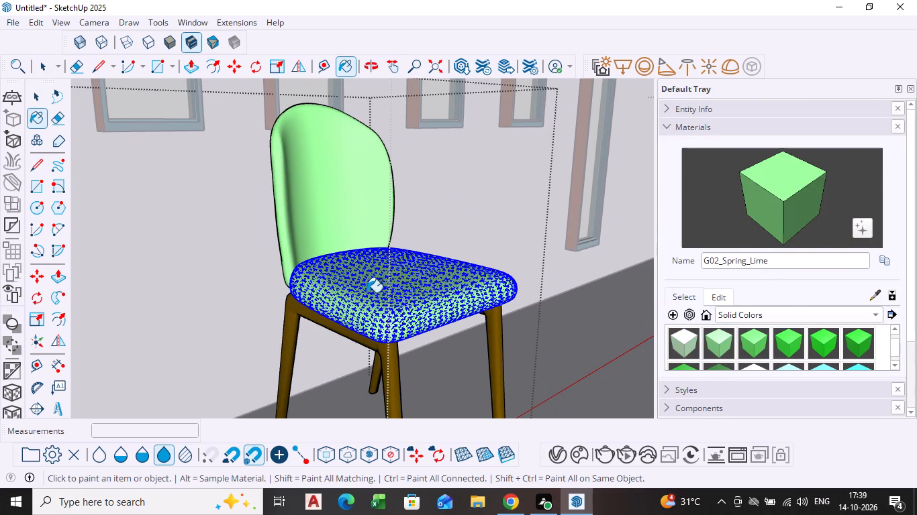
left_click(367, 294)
Paint the chair's seat and backrest with the solid colour G01_Mint_Mist.
left_click(688, 337)
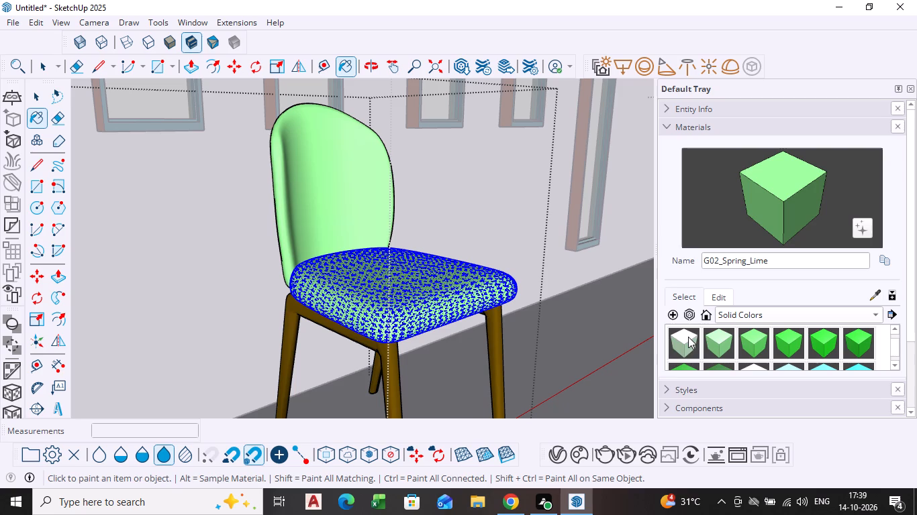
left_click(424, 290)
left_click(292, 192)
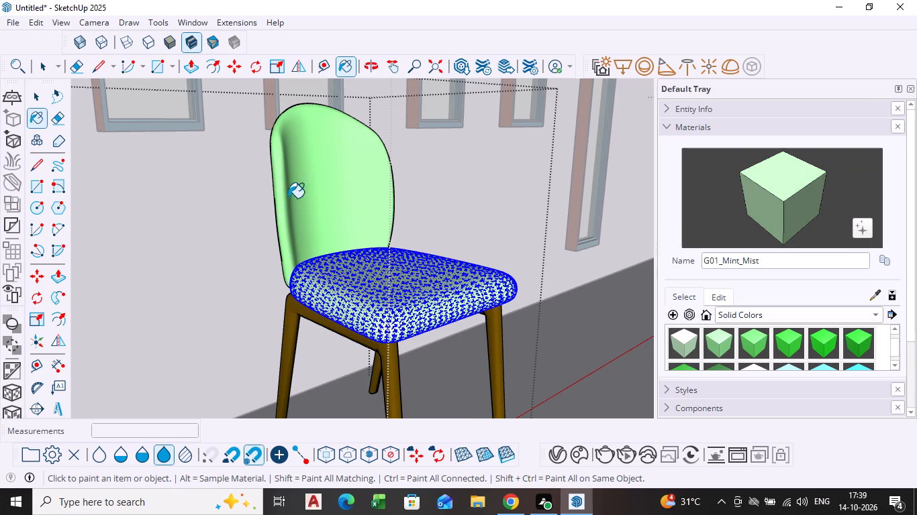
middle_click_drag(277, 215, 364, 224)
left_click(426, 279)
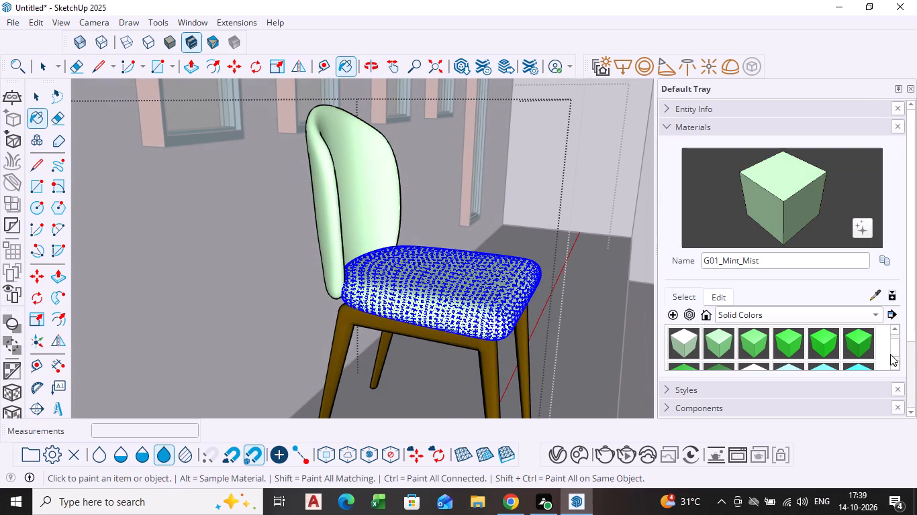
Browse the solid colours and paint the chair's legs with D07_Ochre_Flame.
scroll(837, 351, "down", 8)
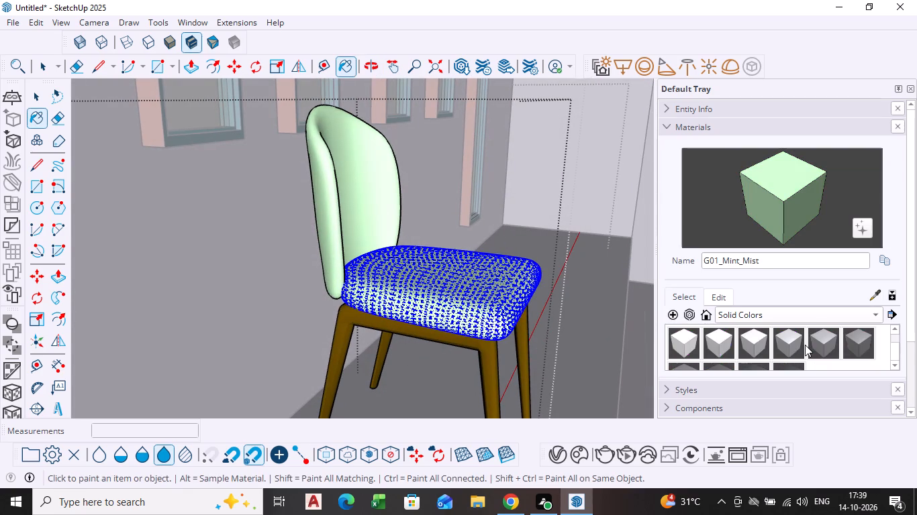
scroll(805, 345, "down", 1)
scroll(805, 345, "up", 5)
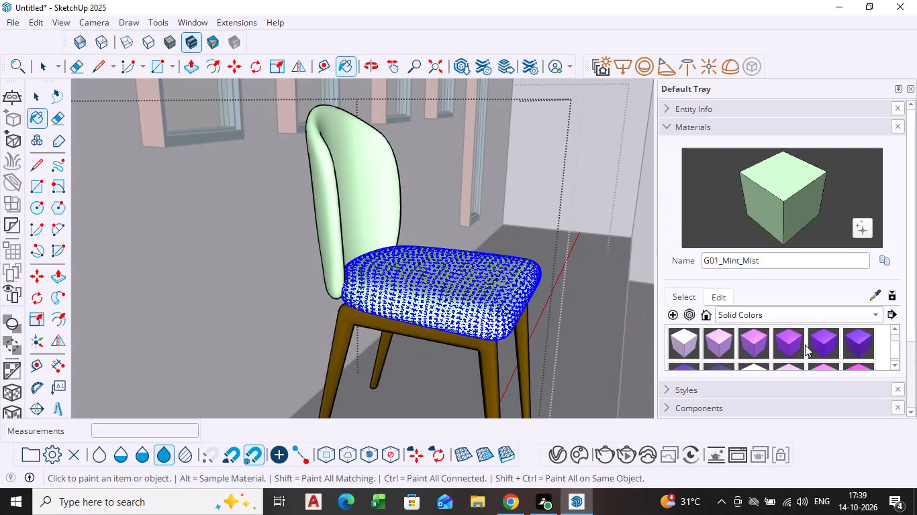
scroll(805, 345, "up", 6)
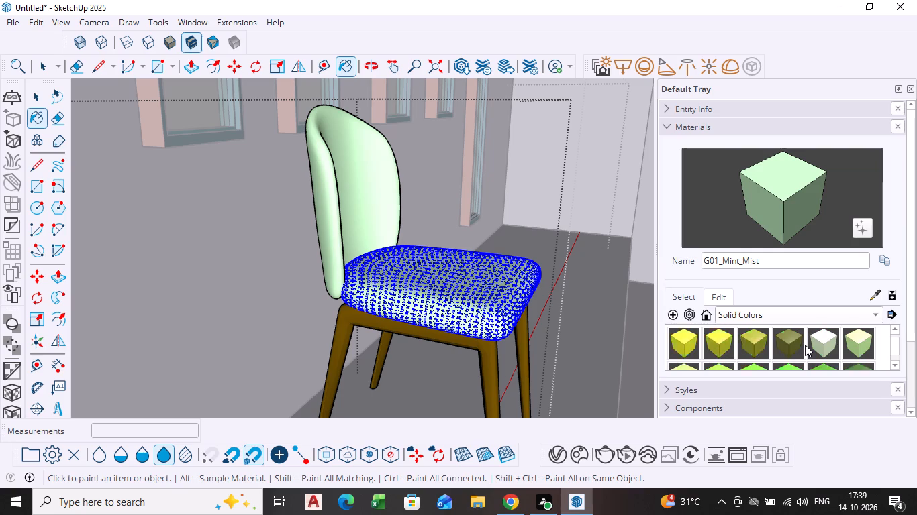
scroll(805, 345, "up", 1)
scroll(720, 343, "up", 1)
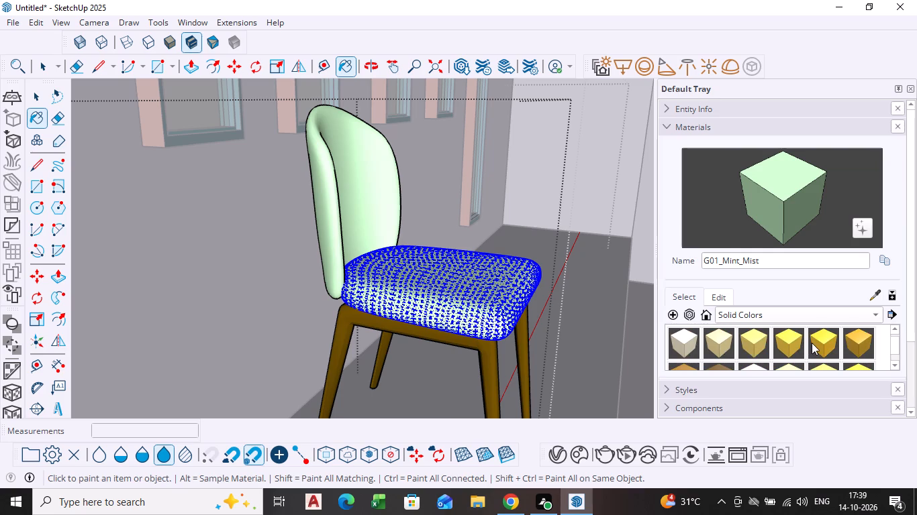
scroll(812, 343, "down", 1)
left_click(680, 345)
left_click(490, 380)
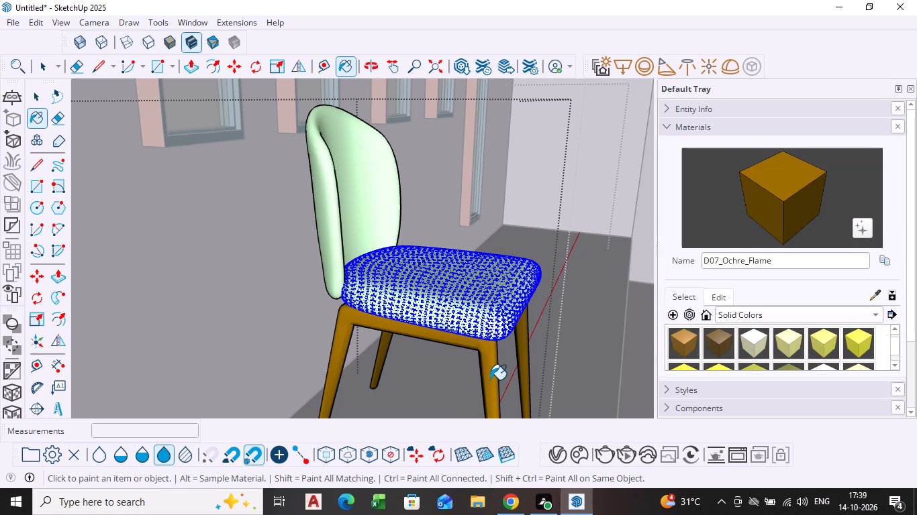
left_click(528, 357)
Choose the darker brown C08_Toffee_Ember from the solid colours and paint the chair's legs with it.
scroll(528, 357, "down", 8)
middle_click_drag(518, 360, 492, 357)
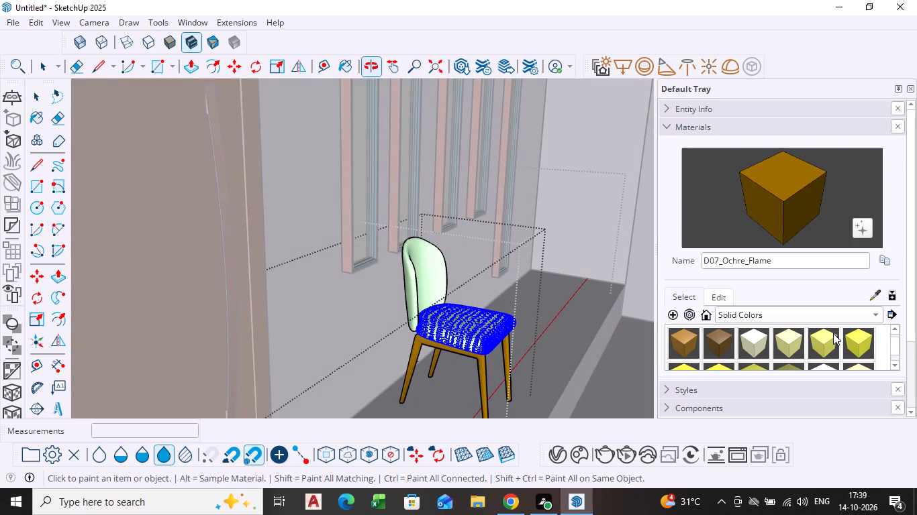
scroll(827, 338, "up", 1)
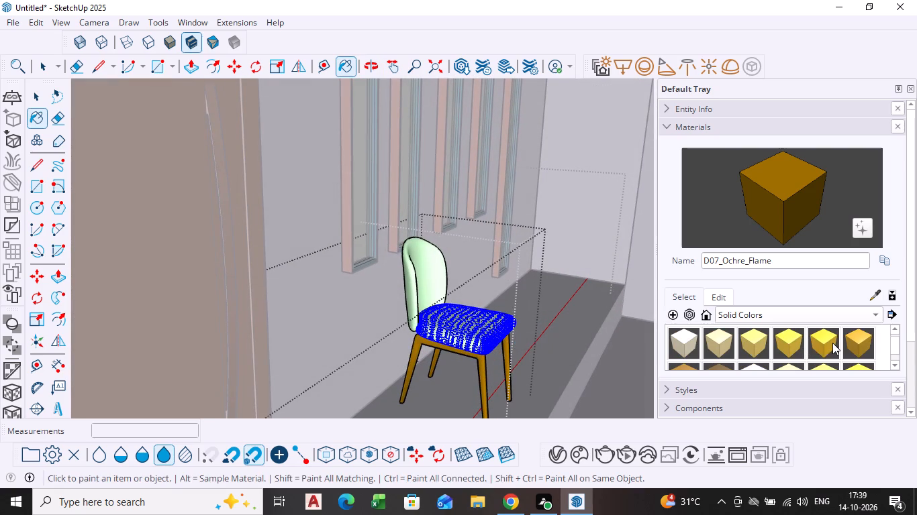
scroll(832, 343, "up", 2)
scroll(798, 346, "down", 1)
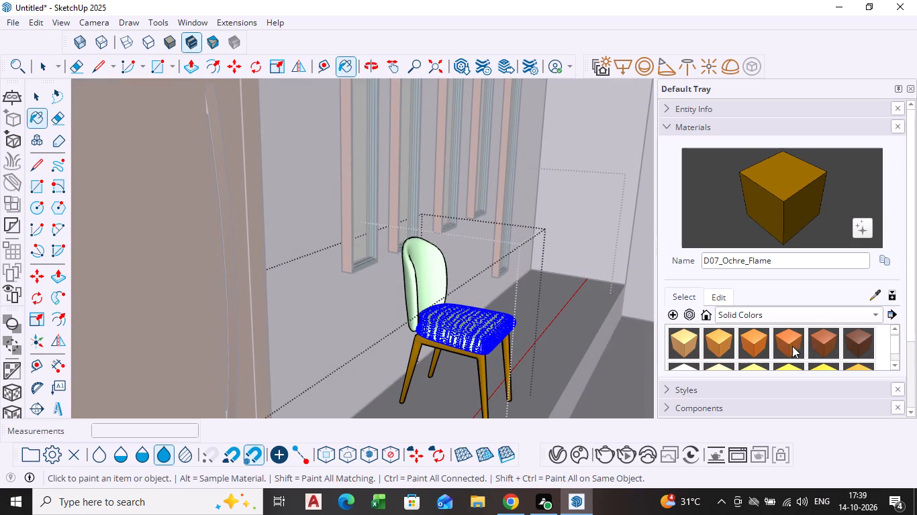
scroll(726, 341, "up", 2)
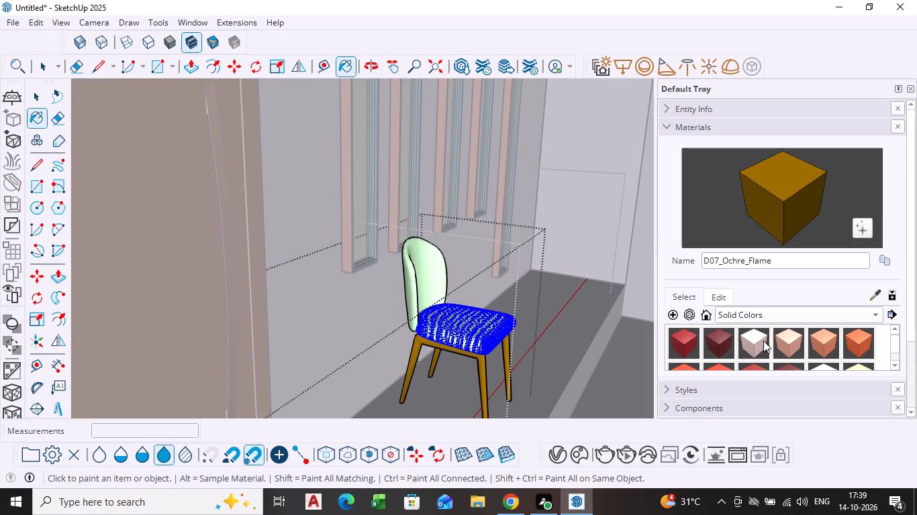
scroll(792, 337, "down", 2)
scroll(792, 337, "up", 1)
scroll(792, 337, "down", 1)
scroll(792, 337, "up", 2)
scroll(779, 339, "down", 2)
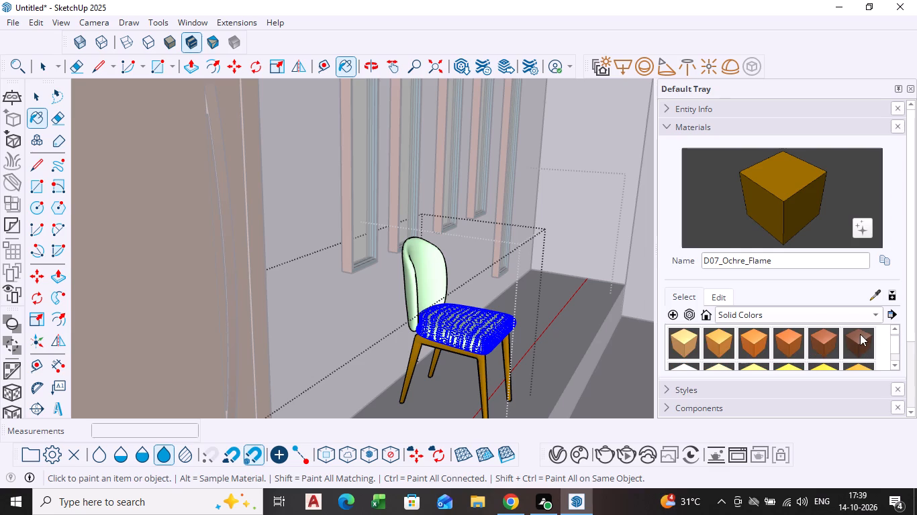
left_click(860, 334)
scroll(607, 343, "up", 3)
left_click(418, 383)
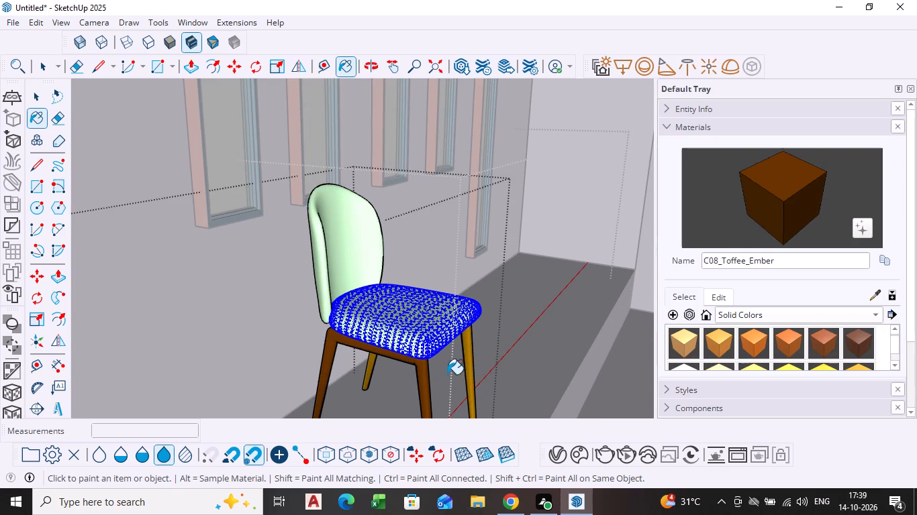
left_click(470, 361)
Paint the chair's front and back legs with the solid colour M08_Obsidian_Black.
scroll(470, 361, "down", 12)
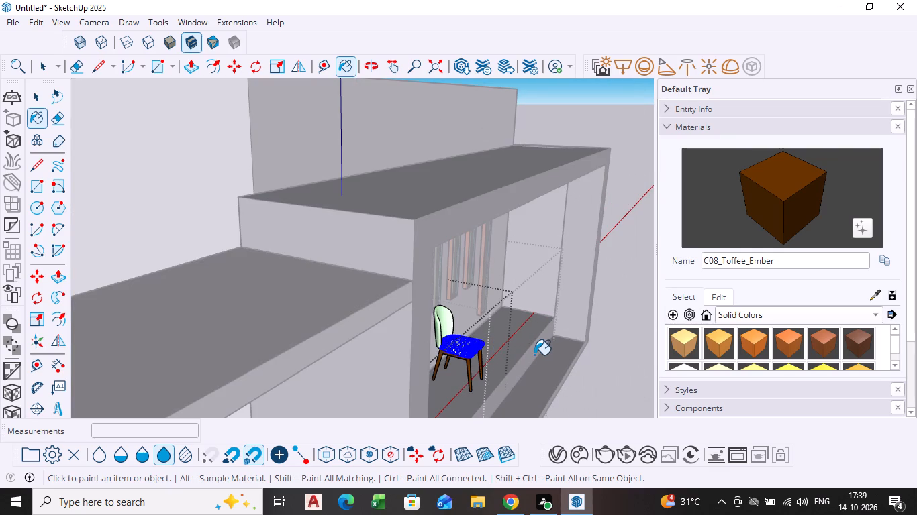
scroll(810, 344, "down", 10)
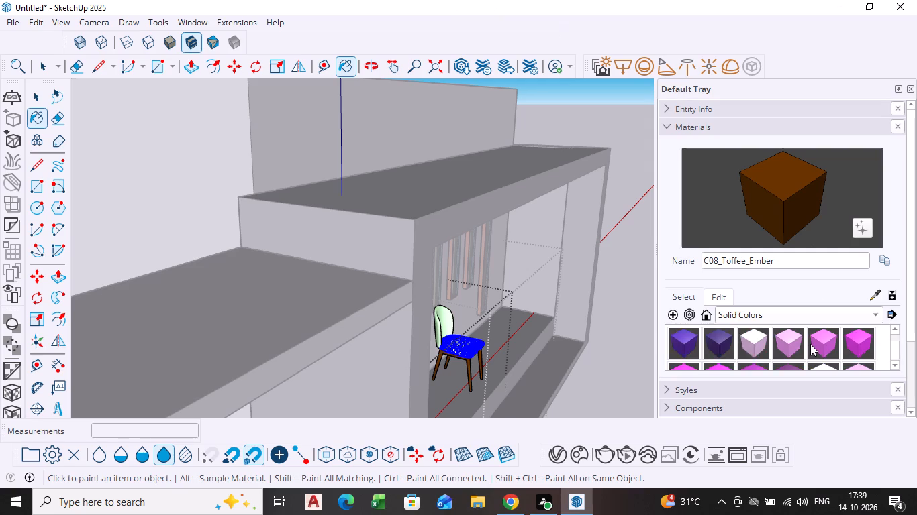
scroll(810, 344, "down", 5)
left_click(762, 301)
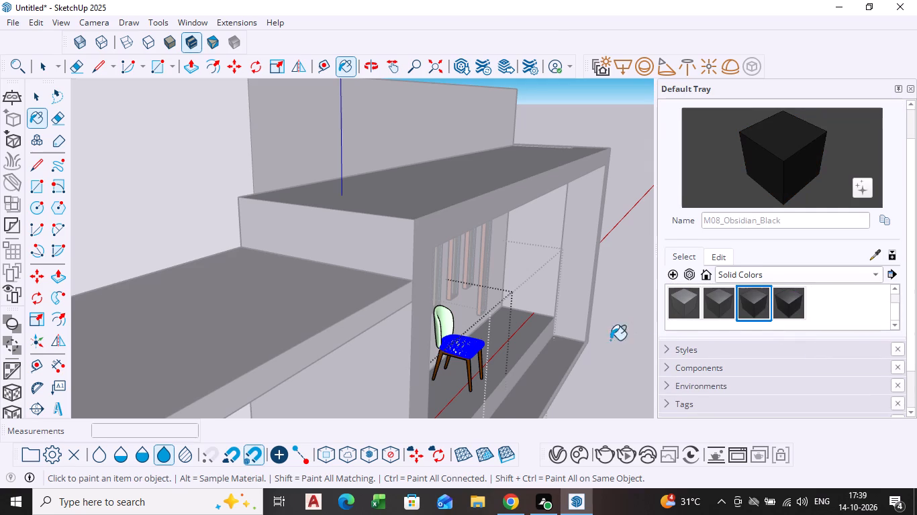
scroll(479, 380, "up", 8)
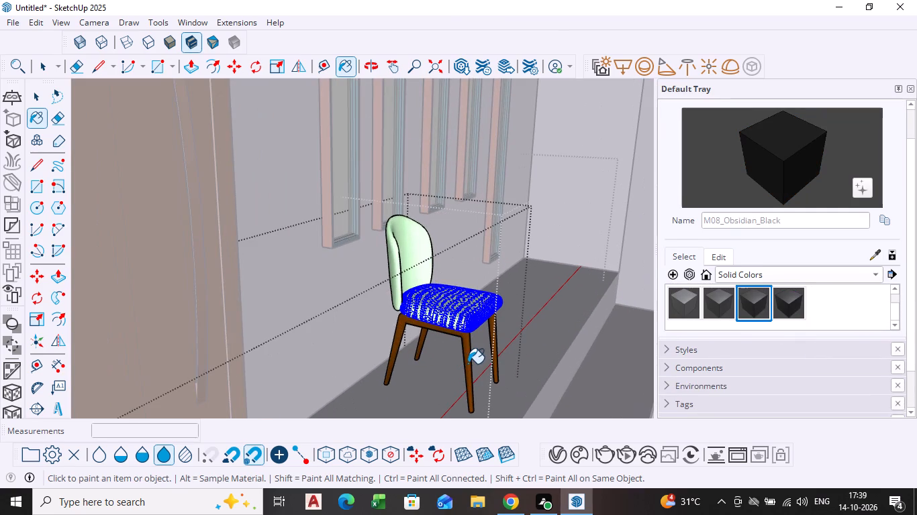
left_click(468, 363)
scroll(471, 357, "up", 4)
left_click(504, 345)
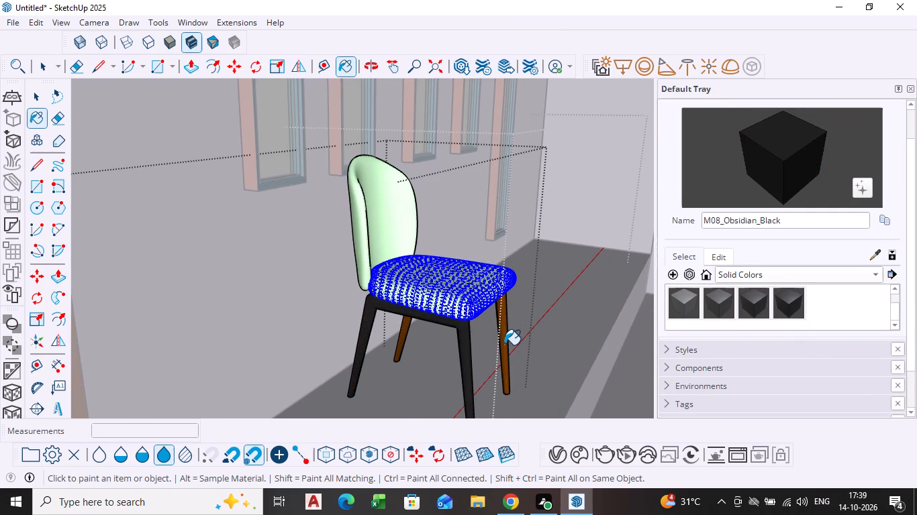
Paint the chair's legs with the solid colour M09_Shadow_Night and leave the chair's editing context.
left_click(782, 305)
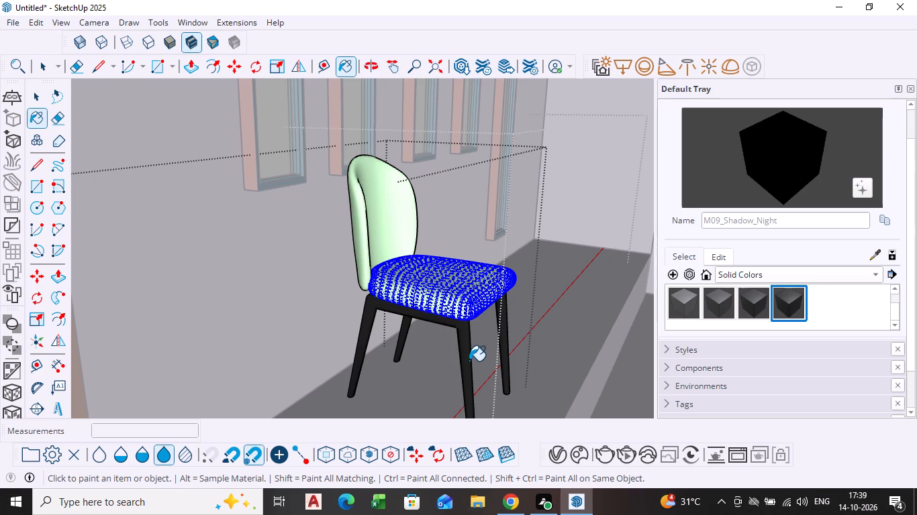
left_click(469, 361)
left_click(507, 338)
scroll(507, 338, "down", 13)
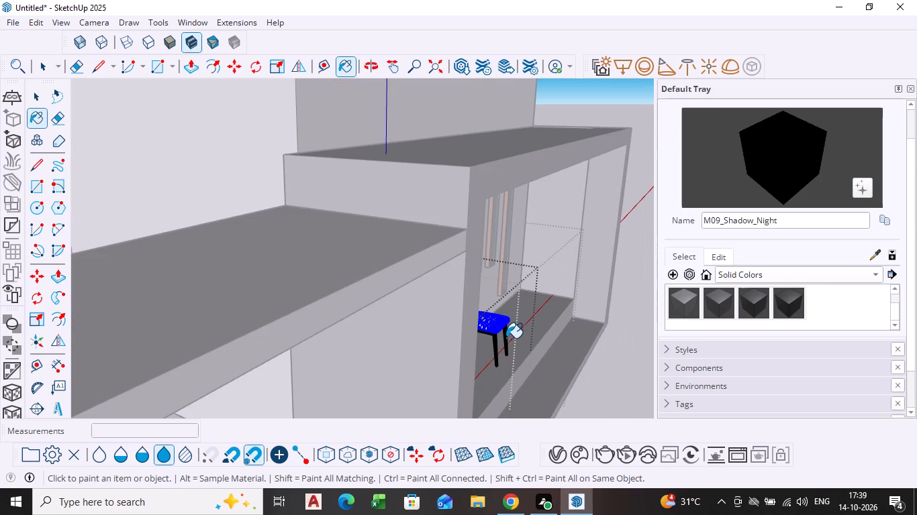
key("space")
left_click(636, 329)
scroll(595, 333, "down", 3)
middle_click_drag(575, 342, 438, 336)
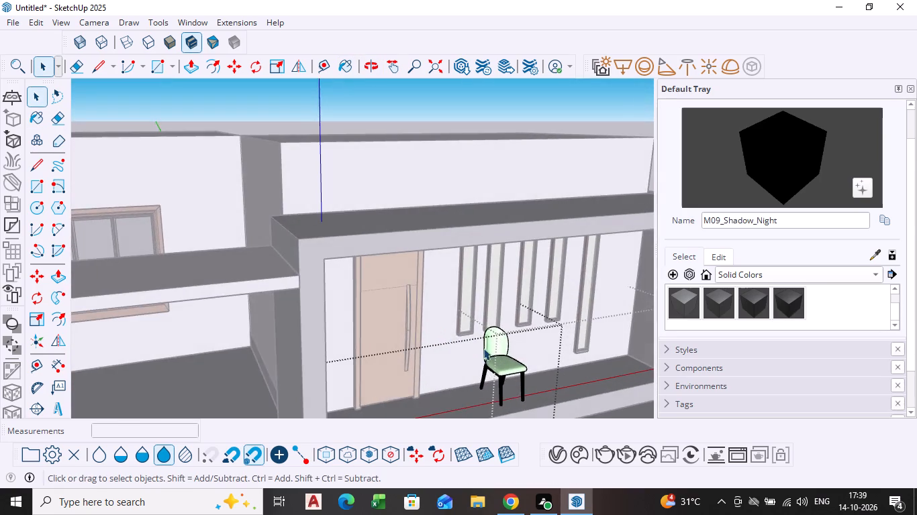
scroll(485, 349, "up", 3)
scroll(457, 133, "down", 9)
left_click(625, 103)
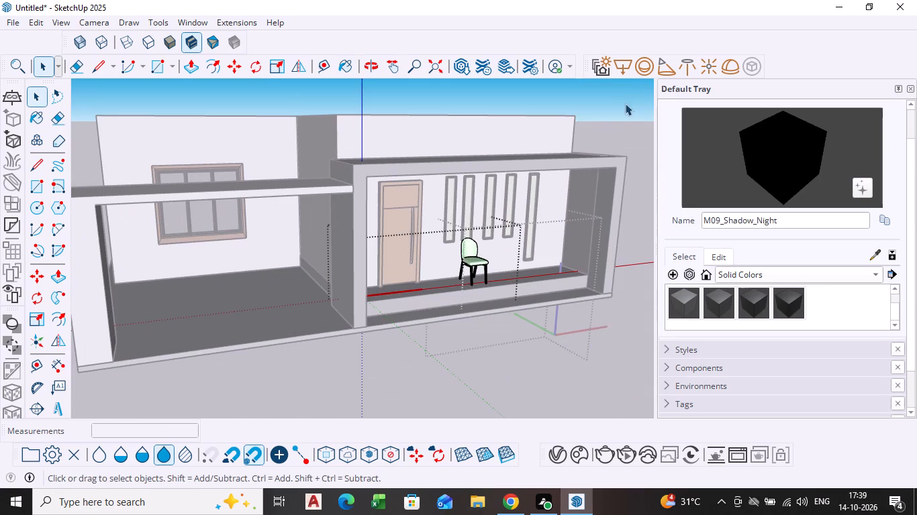
scroll(517, 270, "up", 4)
middle_click_drag(490, 273, 473, 280)
scroll(481, 342, "down", 9)
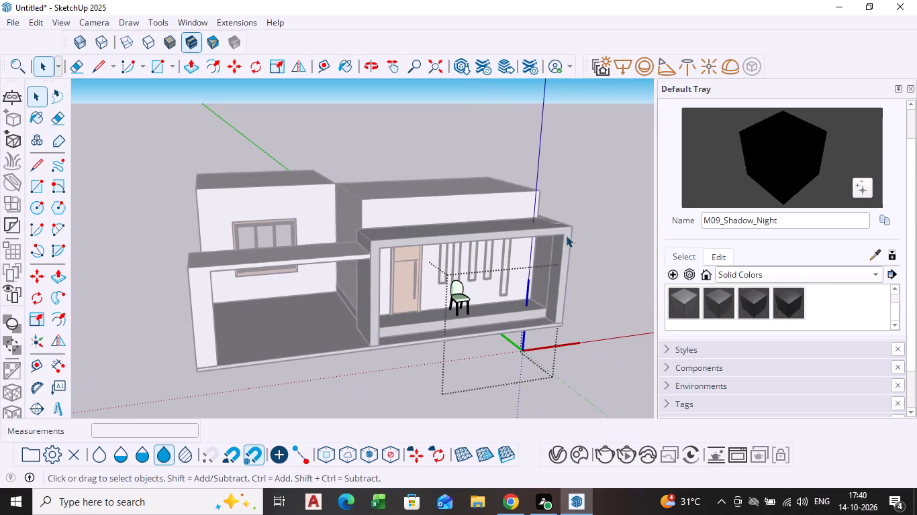
left_click(595, 187)
Copy the chair about 2' 4" along the porch, away from the door.
scroll(489, 306, "up", 4)
middle_click_drag(416, 306, 358, 317)
scroll(446, 312, "up", 4)
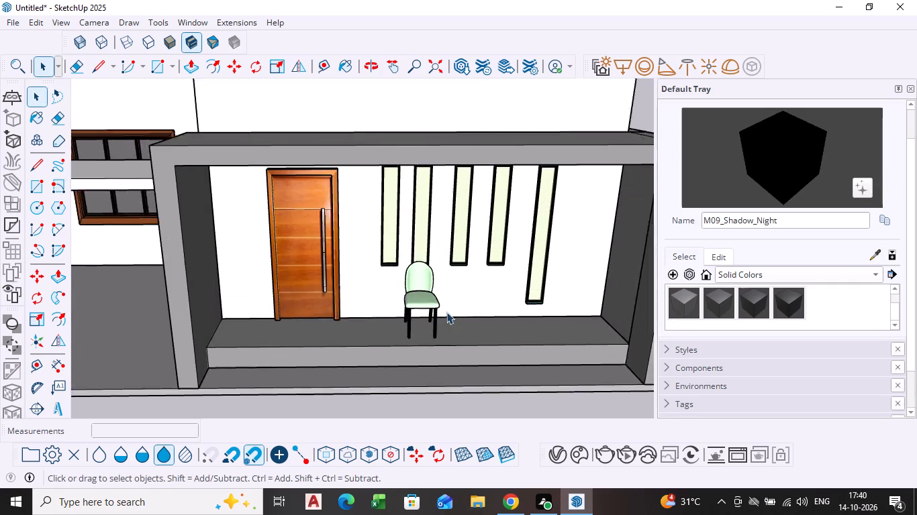
left_click(423, 301)
key("m")
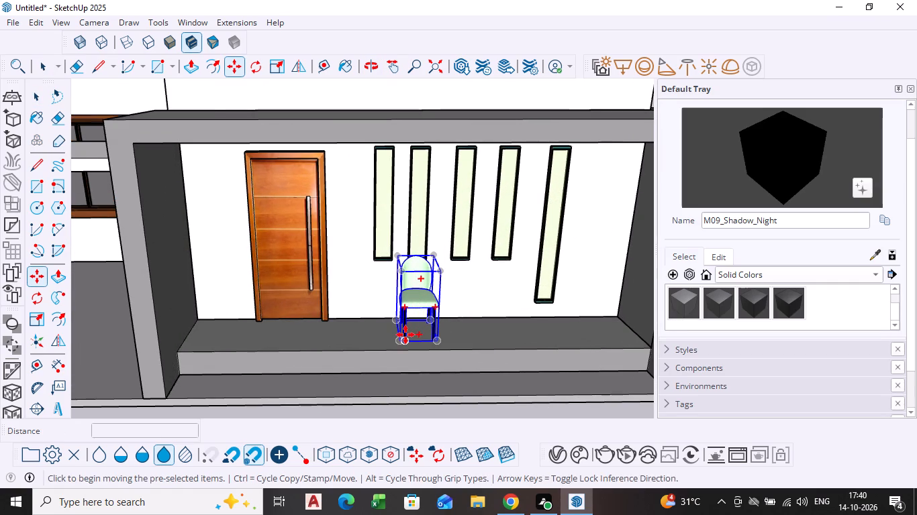
left_click(401, 338)
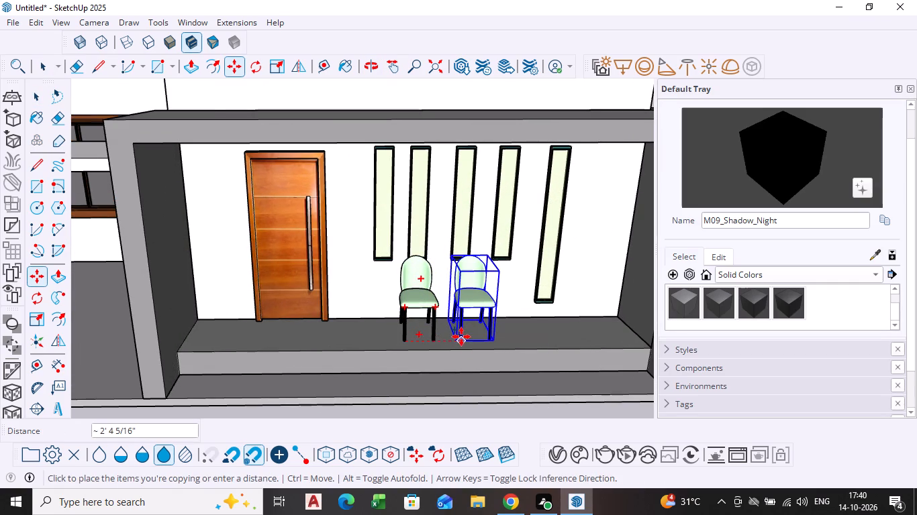
left_click(461, 337)
middle_click_drag(426, 335, 510, 358)
key("space")
scroll(437, 300, "up", 2)
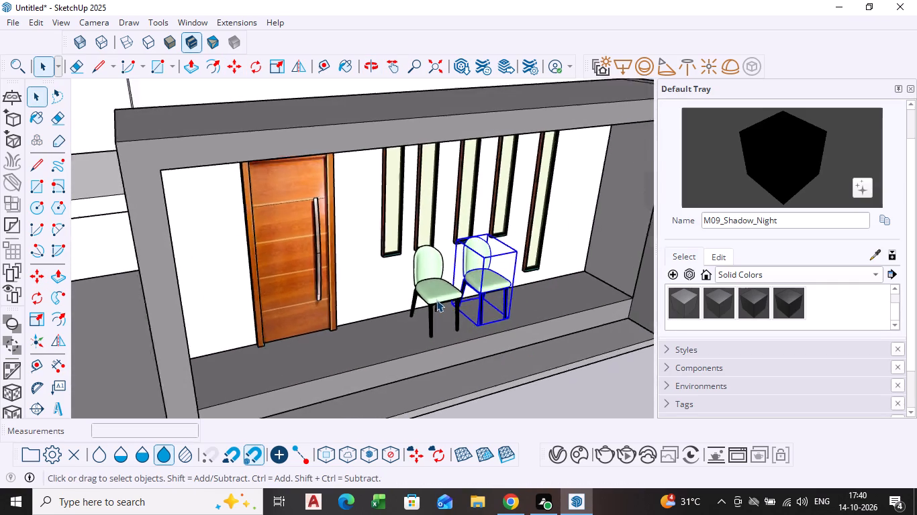
scroll(436, 300, "up", 2)
scroll(436, 300, "down", 10)
middle_click_drag(441, 303, 427, 303)
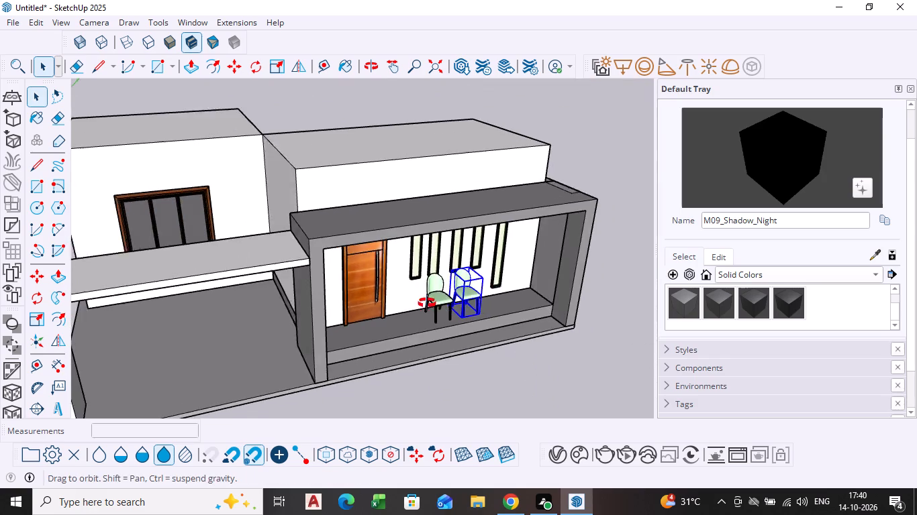
middle_click_drag(427, 303, 399, 294)
left_click(622, 141)
Widen the chair nearer the door with a red-axis scale of about 1.13.
scroll(432, 376, "up", 3)
middle_click_drag(409, 369, 365, 351)
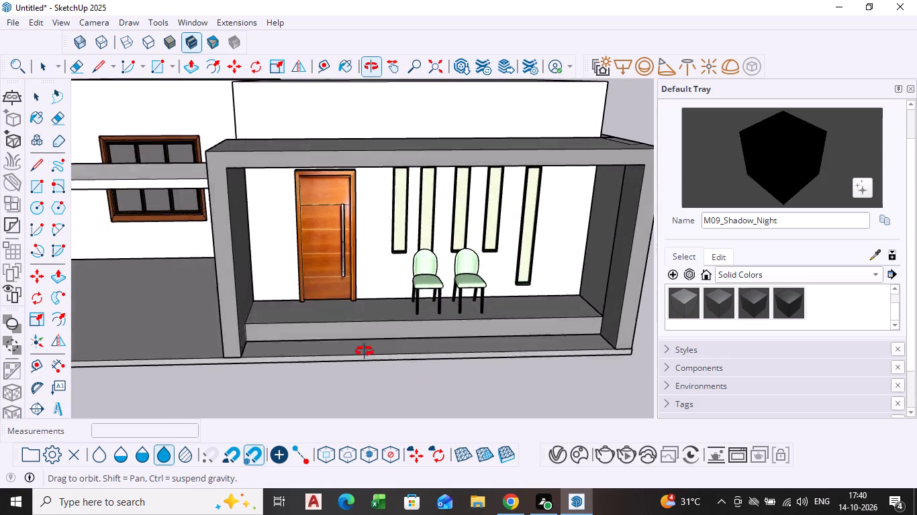
middle_click_drag(365, 351, 358, 348)
scroll(449, 324, "up", 2)
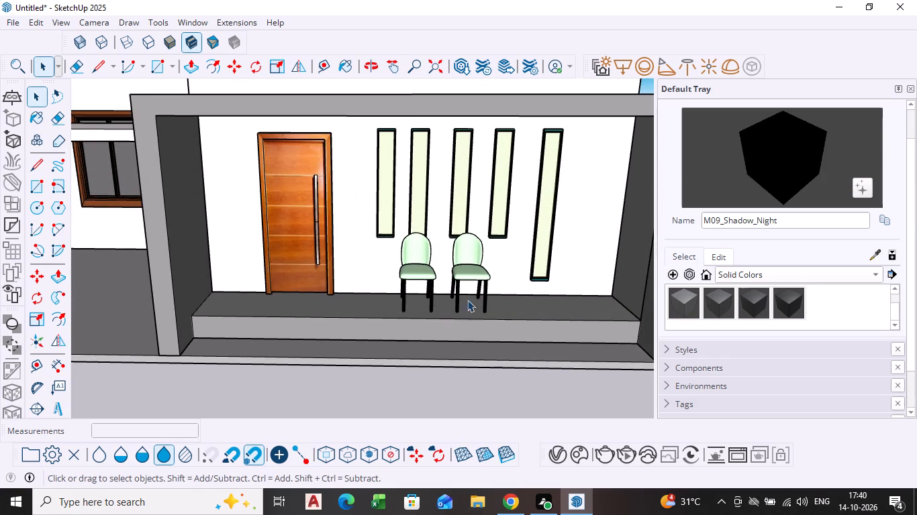
scroll(487, 281, "down", 3)
scroll(428, 271, "up", 3)
left_click(424, 271)
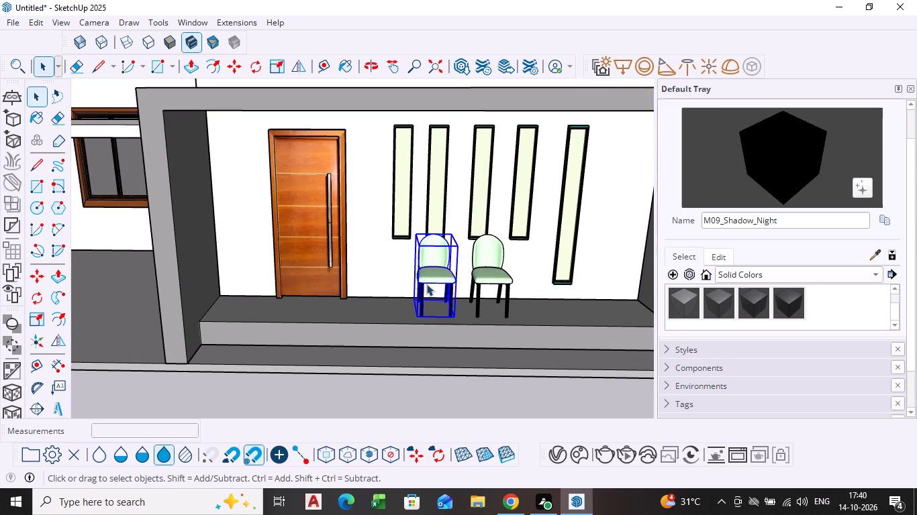
middle_click_drag(427, 285, 508, 295)
left_click(40, 315)
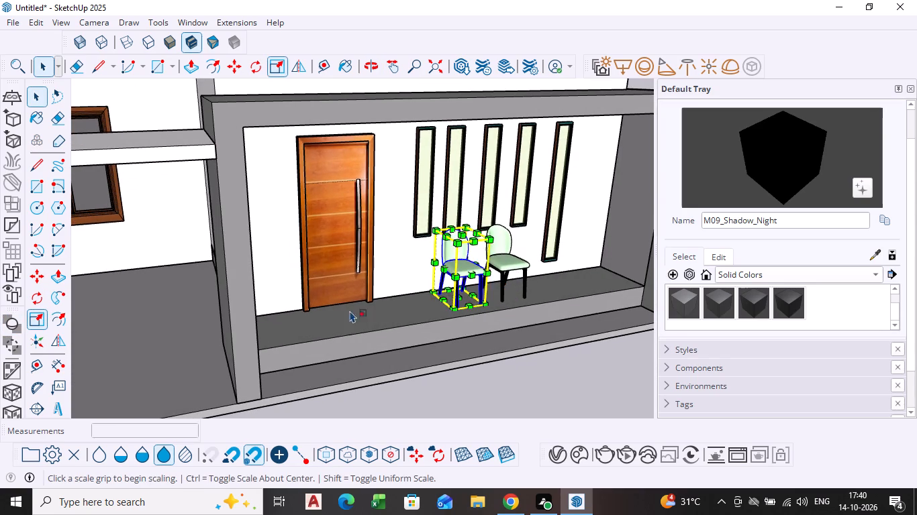
scroll(424, 295, "up", 4)
left_click(458, 260)
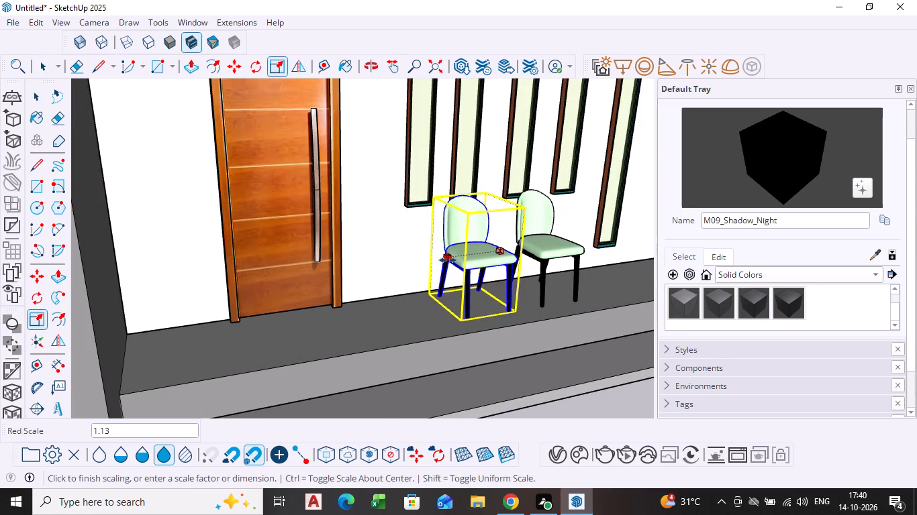
left_click(448, 260)
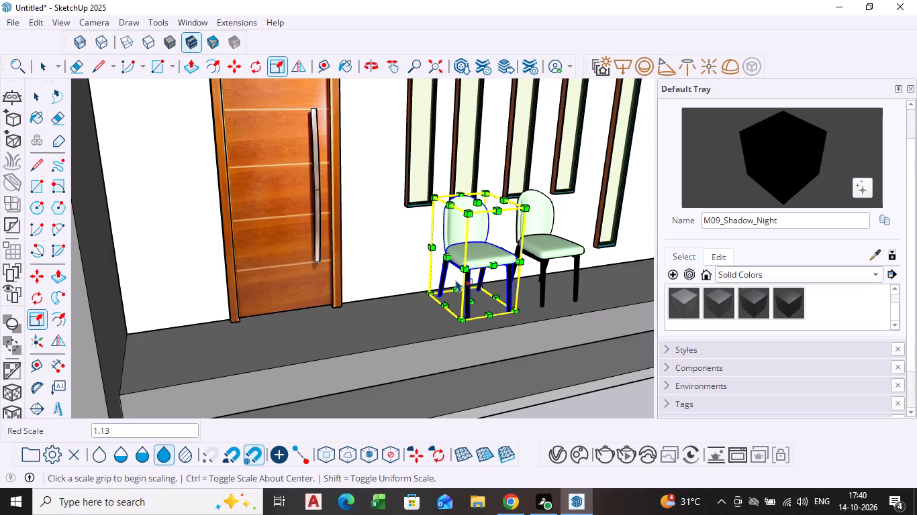
key("space")
Open the chair component farther from the door and scale its contents along the red axis by about 1.24.
left_click(572, 275)
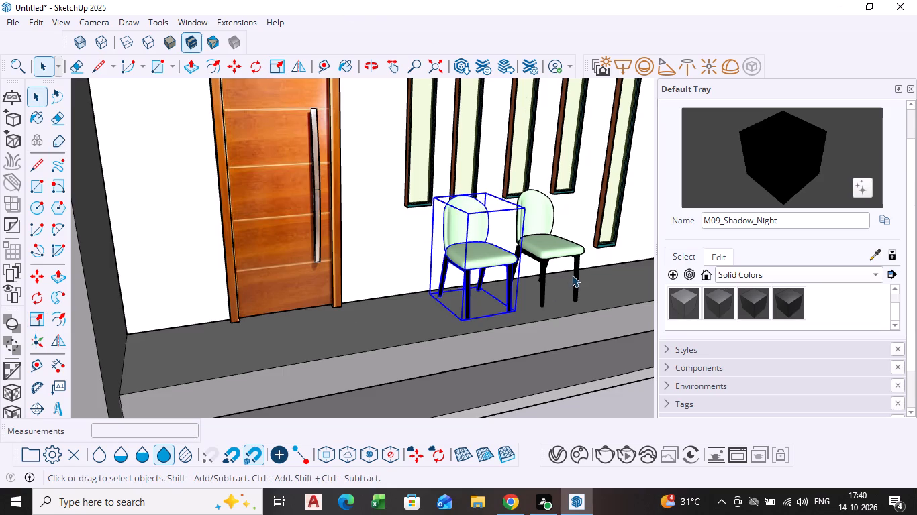
double_click(559, 253)
middle_click_drag(559, 253, 526, 255)
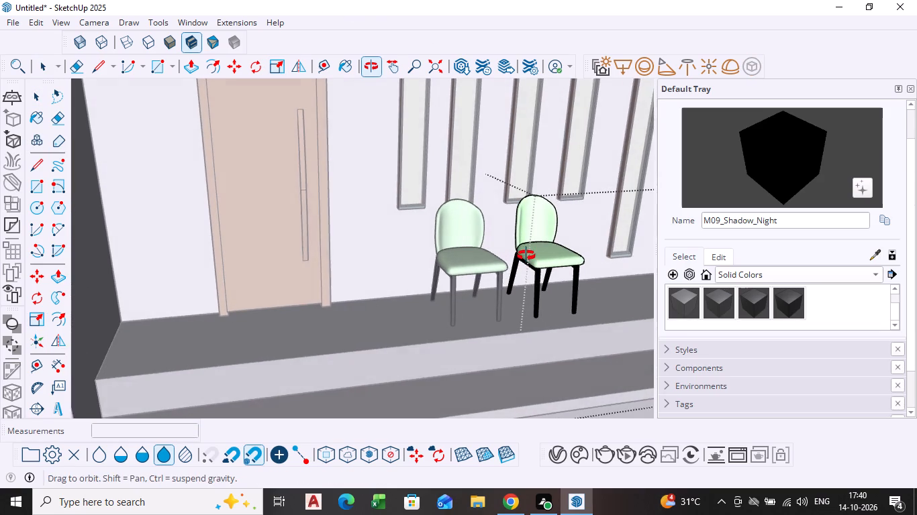
middle_click_drag(526, 255, 521, 256)
scroll(521, 256, "down", 1)
middle_click_drag(520, 256, 372, 231)
scroll(516, 256, "down", 1)
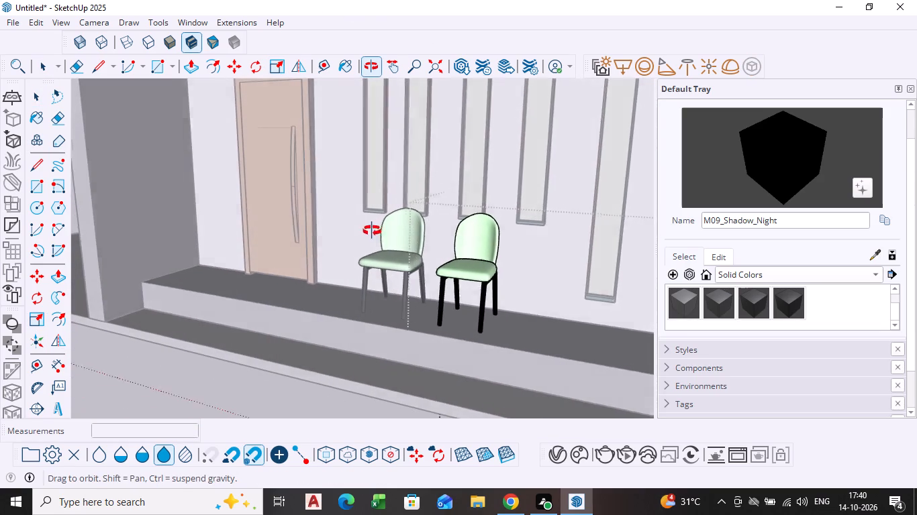
middle_click_drag(372, 231, 371, 231)
left_click(35, 321)
scroll(379, 317, "up", 3)
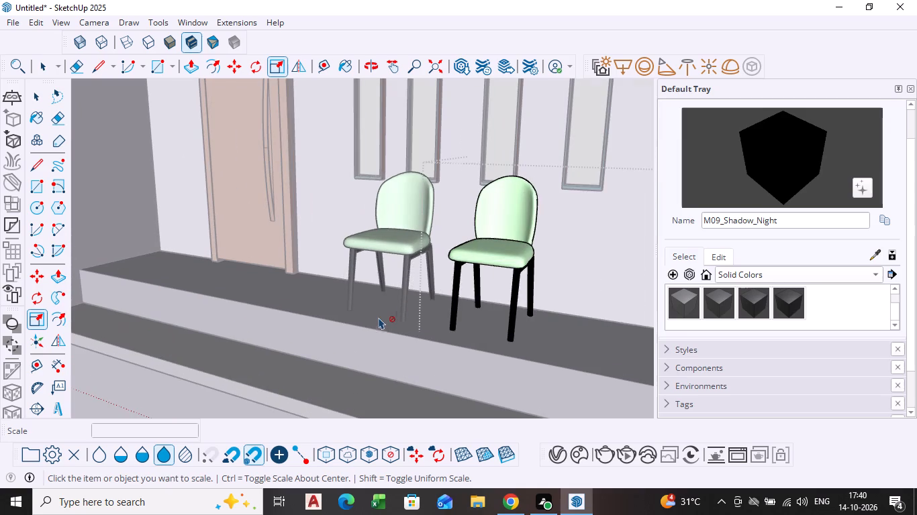
left_click(501, 268)
middle_click_drag(520, 266, 452, 278)
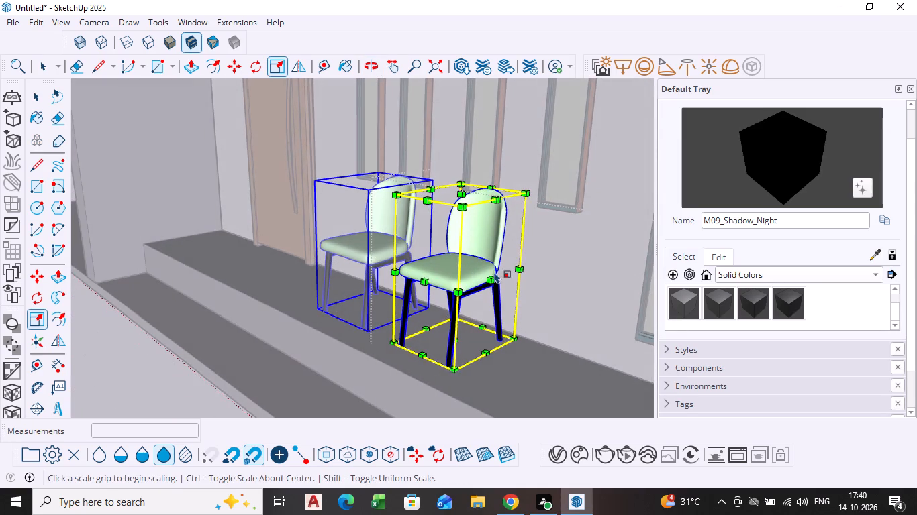
left_click(493, 275)
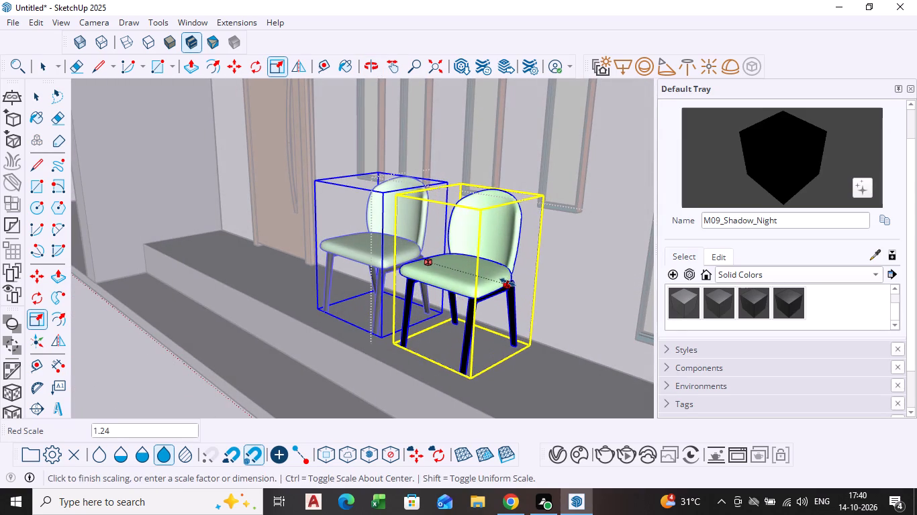
left_click(506, 280)
key("space")
scroll(420, 301, "down", 4)
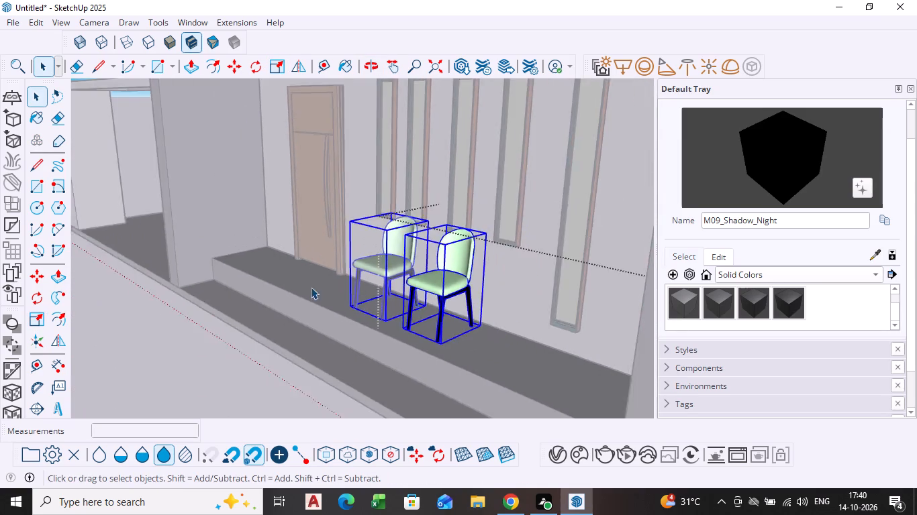
scroll(311, 287, "down", 5)
middle_click_drag(332, 295, 409, 294)
scroll(371, 279, "down", 5)
left_click(577, 239)
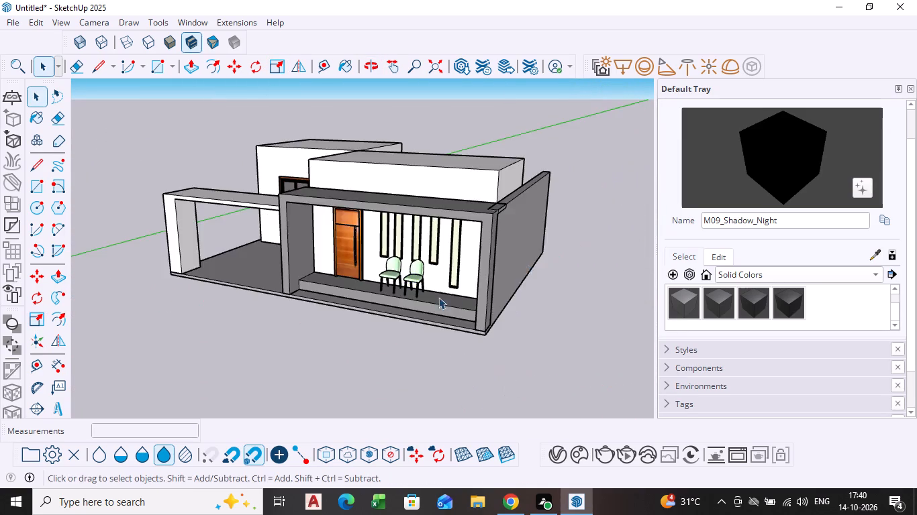
Open the chair component nearer the door and deepen its contents with a green-axis scale of about 1.12.
scroll(394, 299, "up", 4)
middle_click_drag(395, 298, 465, 297)
scroll(461, 292, "up", 2)
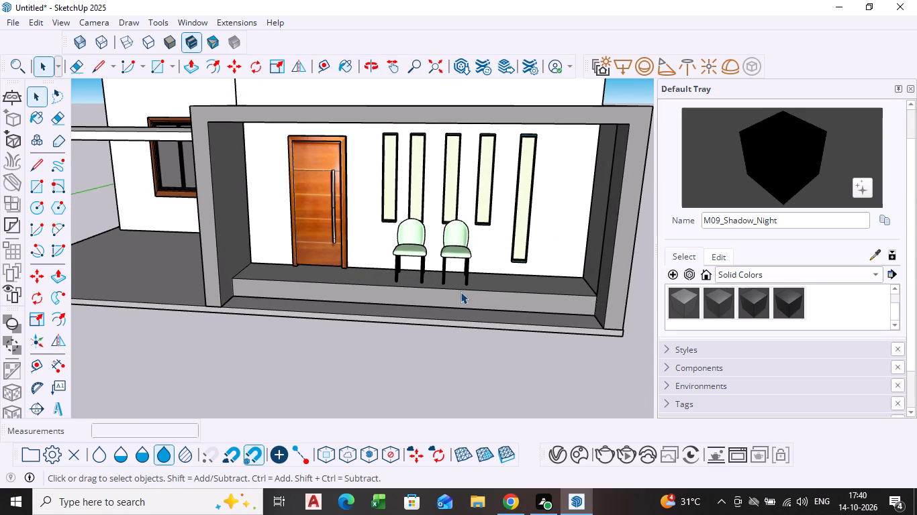
scroll(381, 255, "up", 3)
middle_click_drag(377, 255, 399, 275)
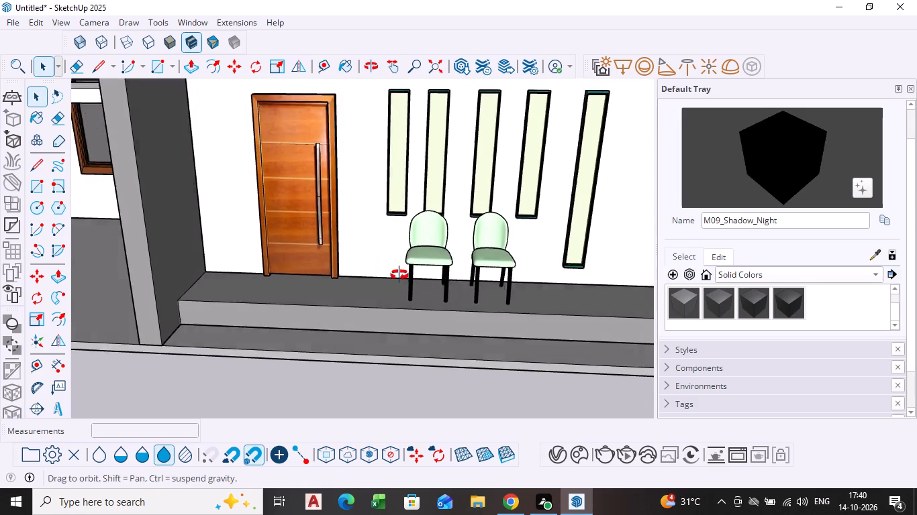
middle_click_drag(399, 275, 406, 277)
scroll(465, 260, "up", 3)
triple_click(428, 259)
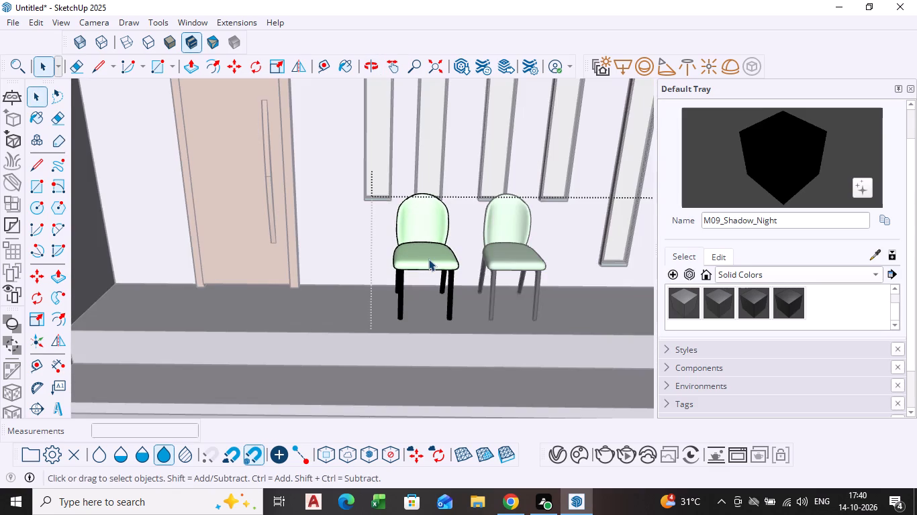
left_click(42, 319)
scroll(256, 311, "up", 3)
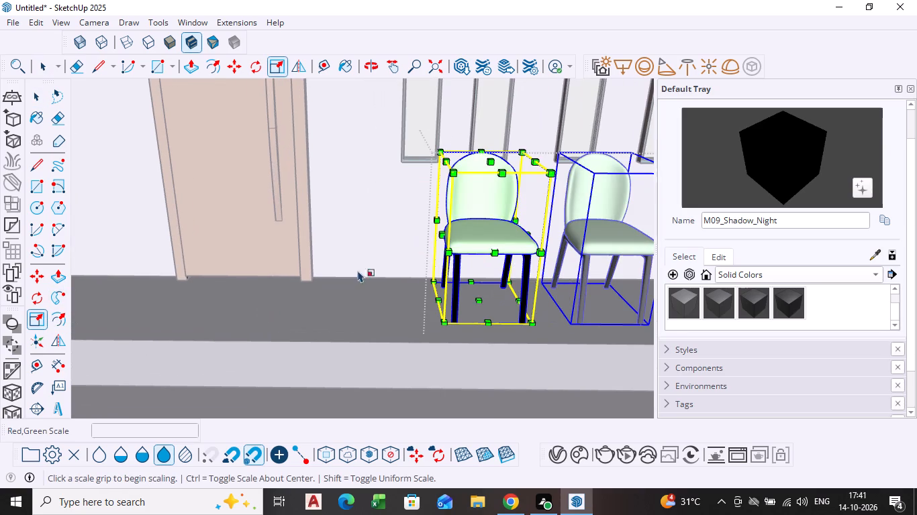
left_click(489, 251)
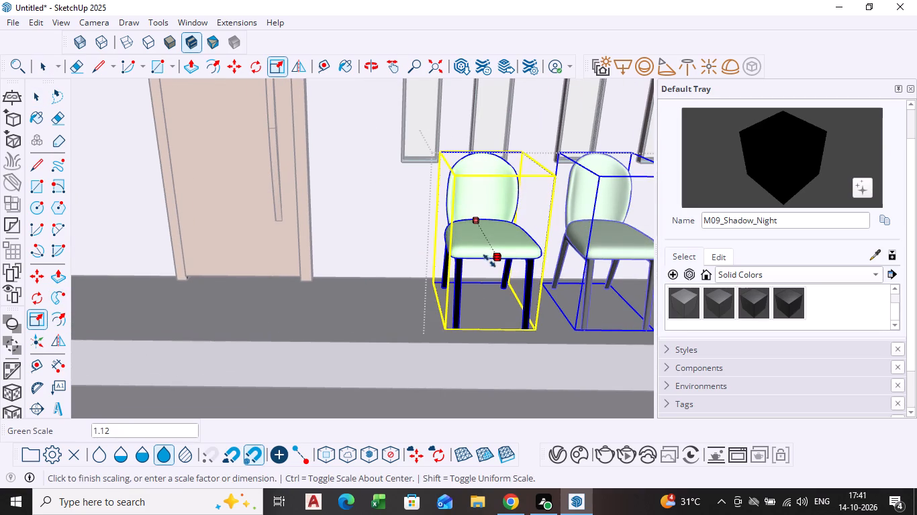
left_click(489, 261)
Widen the opened chair's contents with a red-axis scale of about 1.17 and leave the component.
middle_click_drag(455, 279, 527, 317)
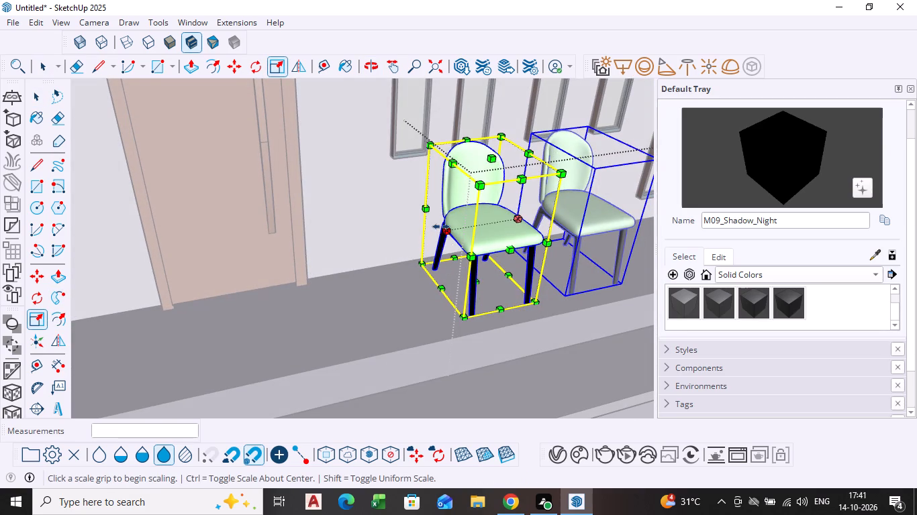
left_click(444, 227)
left_click(434, 230)
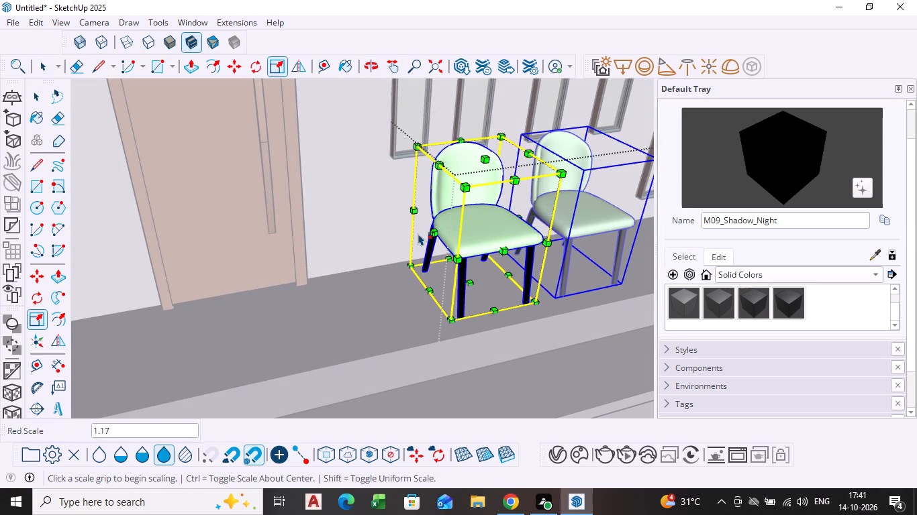
scroll(416, 235, "down", 16)
key("space")
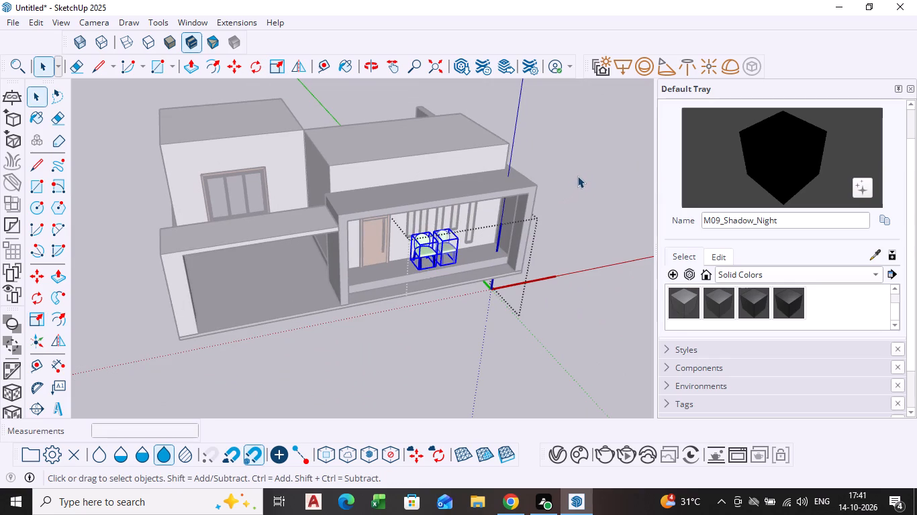
left_click(577, 176)
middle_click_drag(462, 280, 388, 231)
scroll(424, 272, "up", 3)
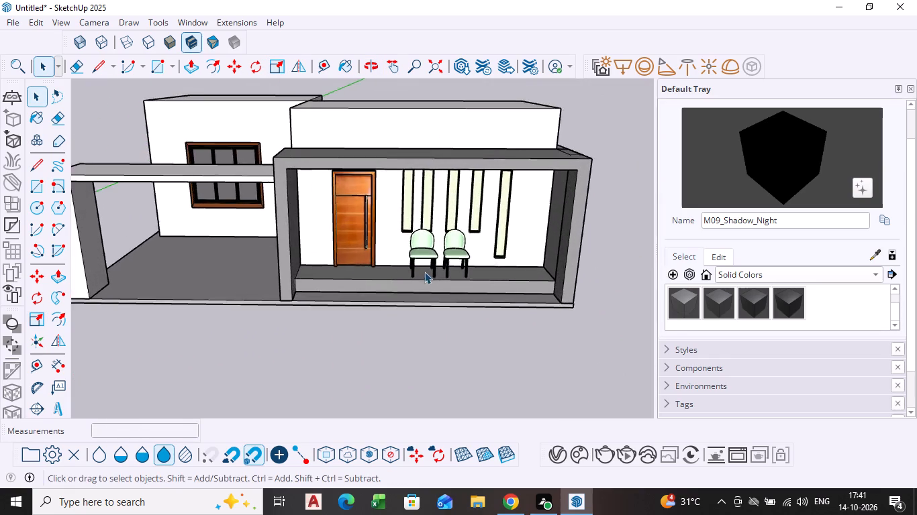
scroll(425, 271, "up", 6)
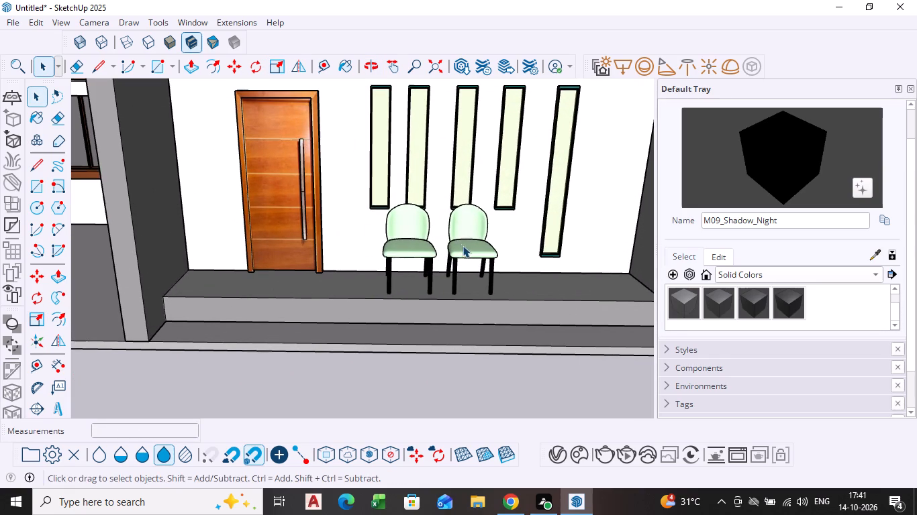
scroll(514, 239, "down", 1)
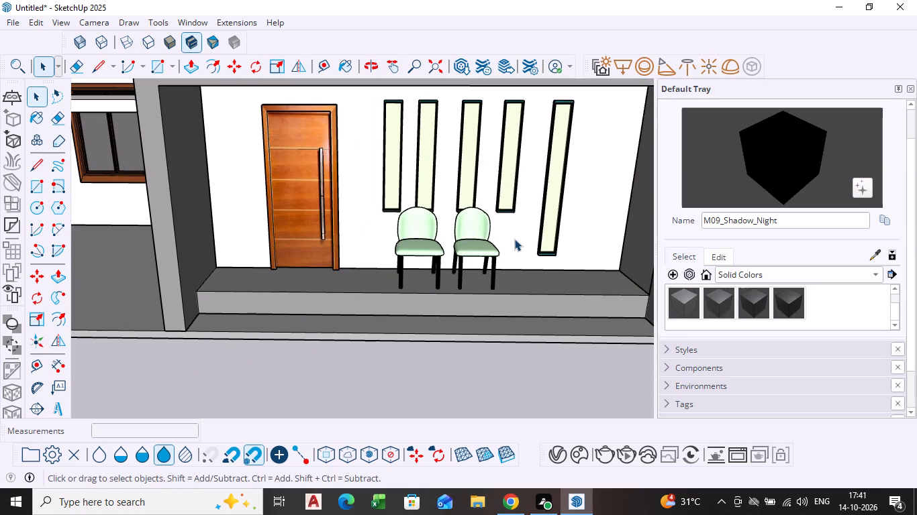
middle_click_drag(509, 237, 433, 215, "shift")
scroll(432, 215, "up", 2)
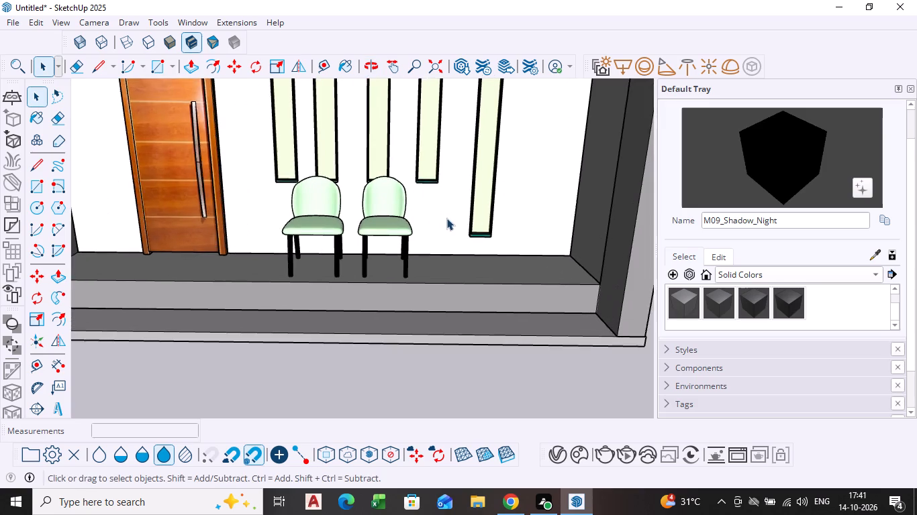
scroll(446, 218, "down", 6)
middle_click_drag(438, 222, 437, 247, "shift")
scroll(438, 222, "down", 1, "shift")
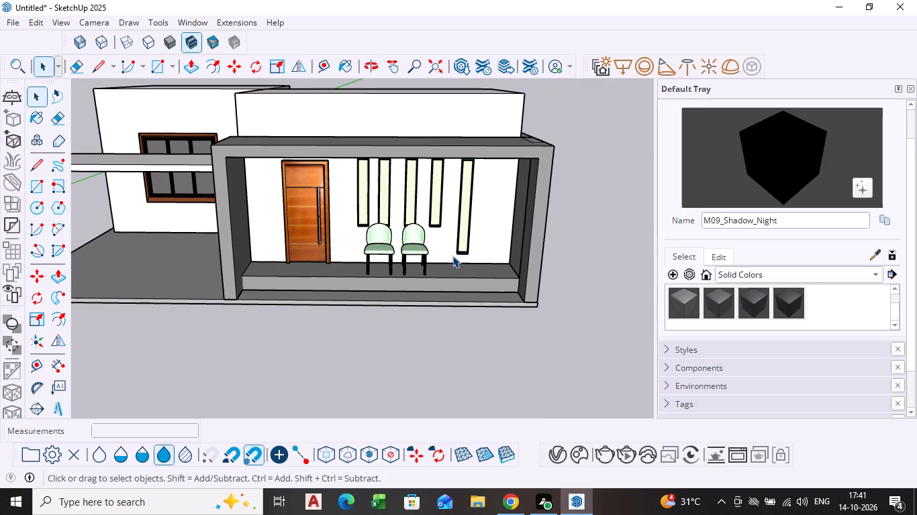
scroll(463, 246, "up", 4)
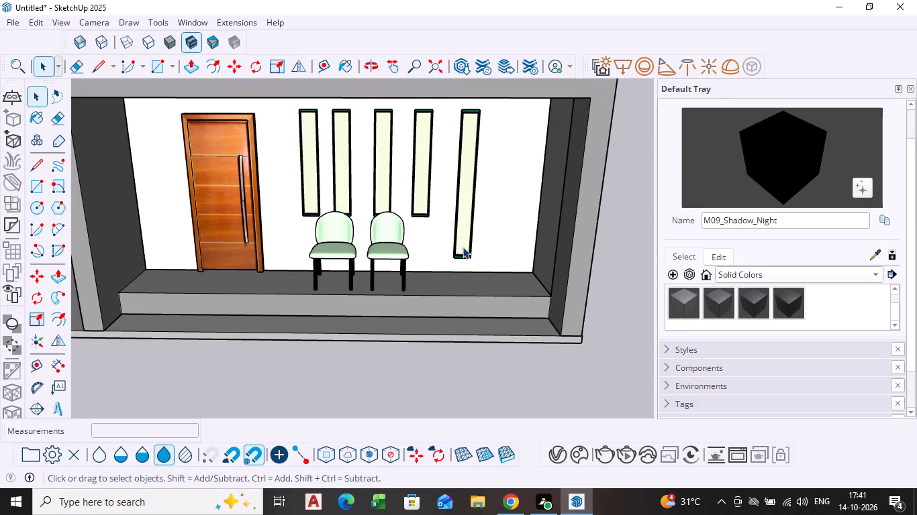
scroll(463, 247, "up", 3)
Search 3D Warehouse for "small tree" and look through the model results.
left_click(197, 21)
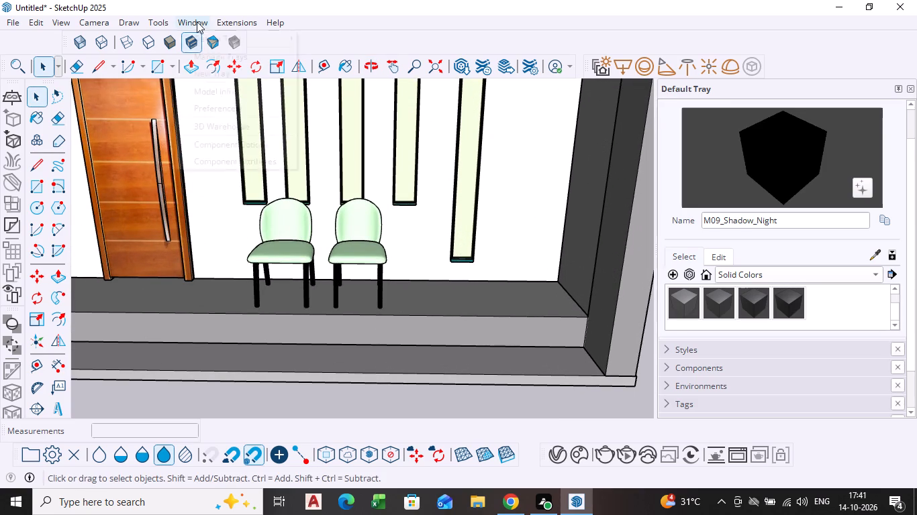
left_click(221, 124)
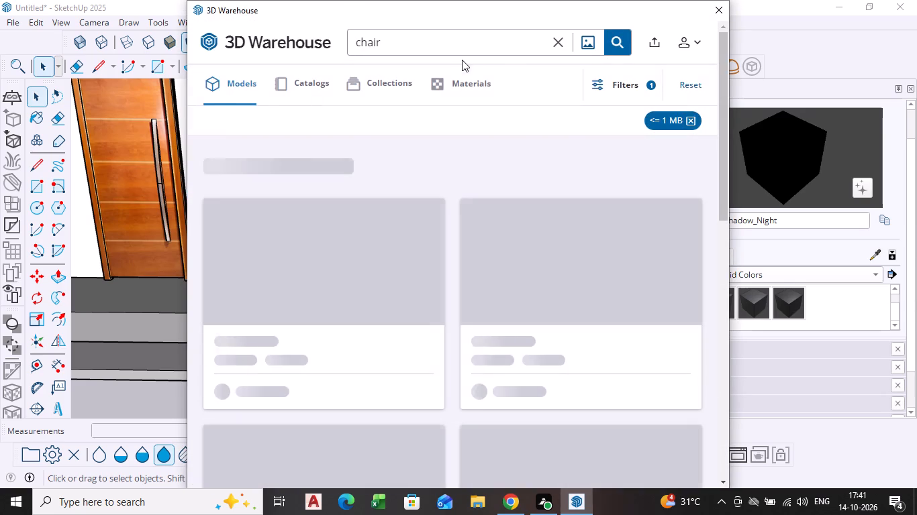
left_click(550, 38)
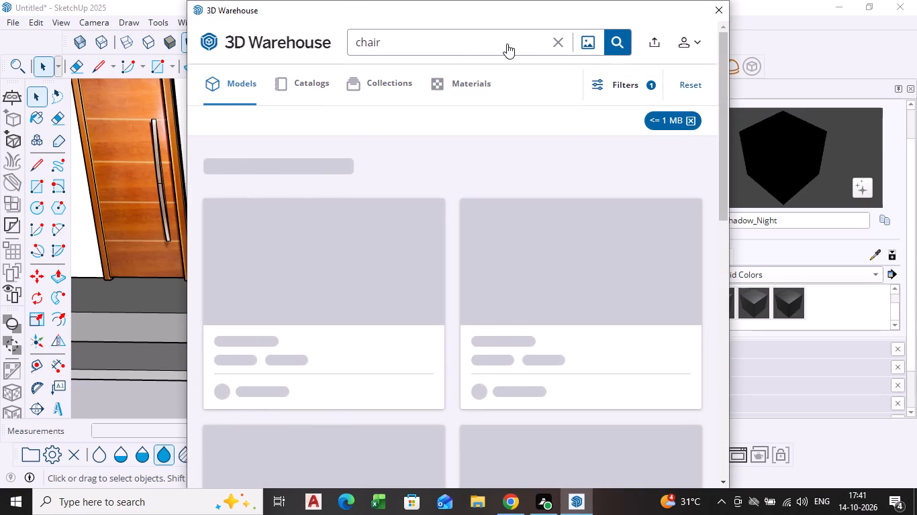
left_click(507, 44)
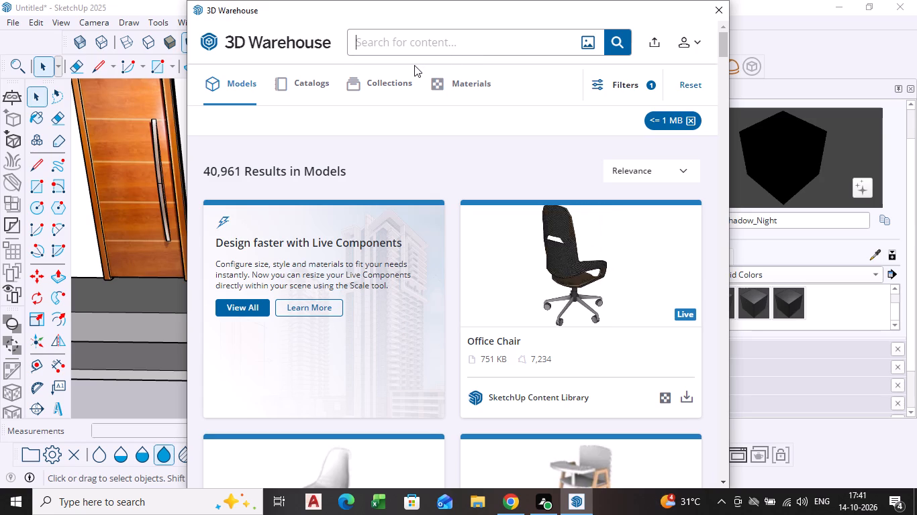
type("small")
key("space")
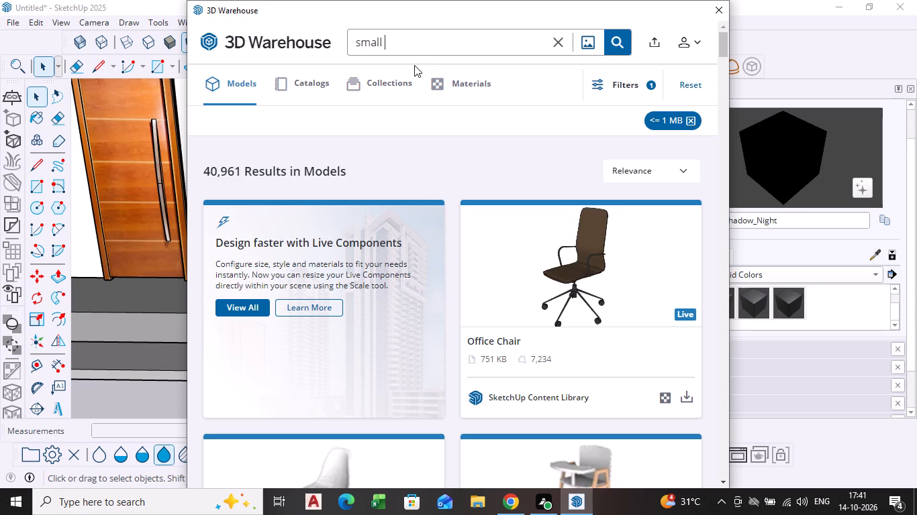
type("tree")
key("Return")
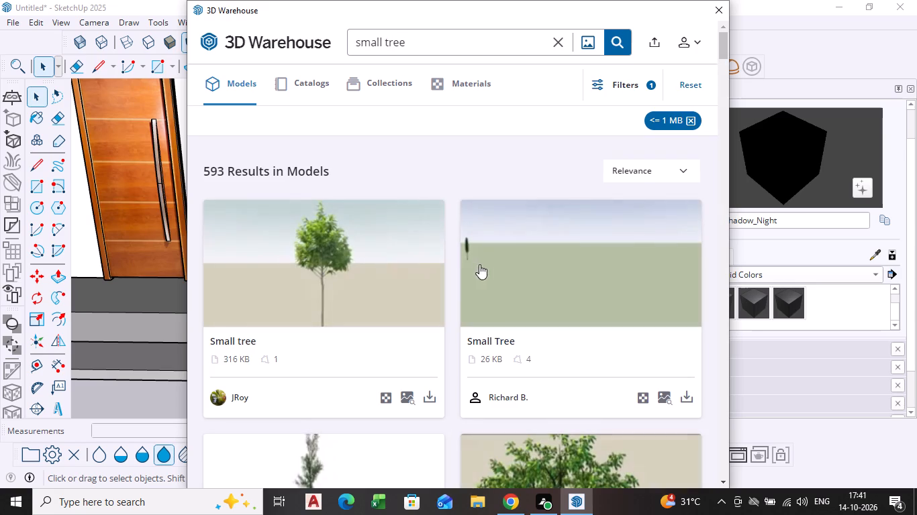
scroll(465, 262, "down", 8)
scroll(489, 257, "up", 2)
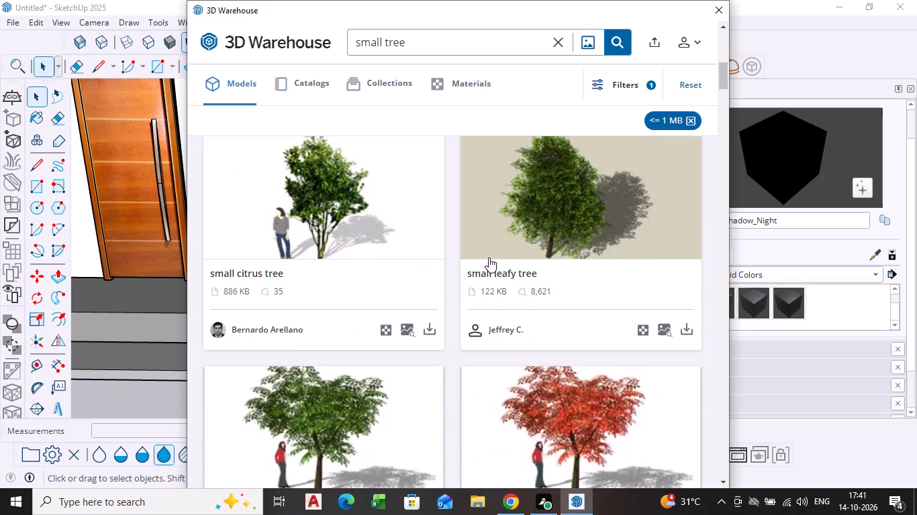
scroll(489, 257, "up", 3)
Search 3D Warehouse for "small pot" and look through the results for a porch plant.
left_click(418, 37)
key("BackSpace")
key("BackSpace")
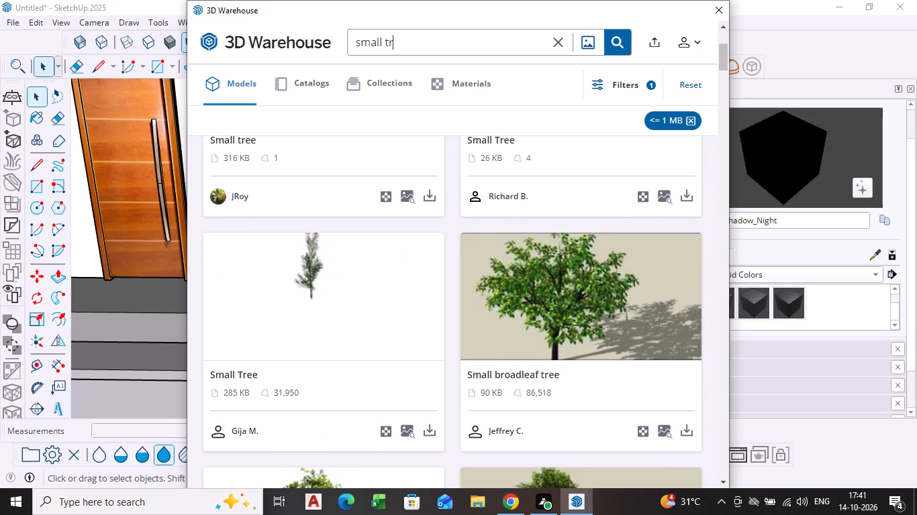
key("BackSpace")
key("BackSpace")
type("po")
key("t")
key("Return")
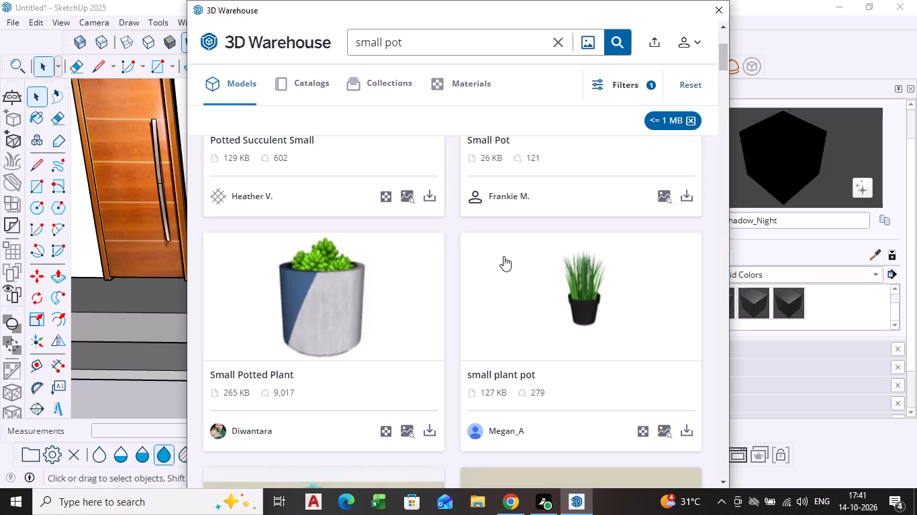
scroll(510, 248, "up", 10)
scroll(510, 247, "down", 8)
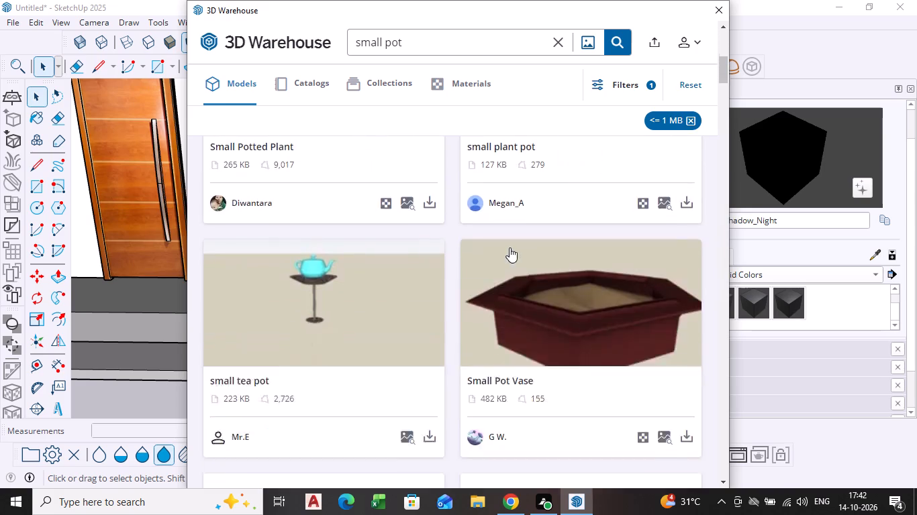
scroll(510, 247, "down", 7)
scroll(510, 247, "up", 9)
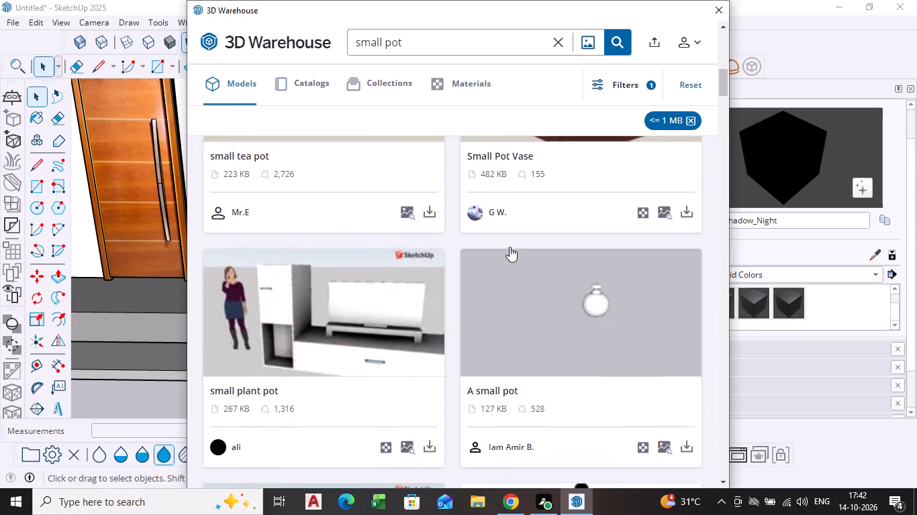
scroll(510, 247, "up", 11)
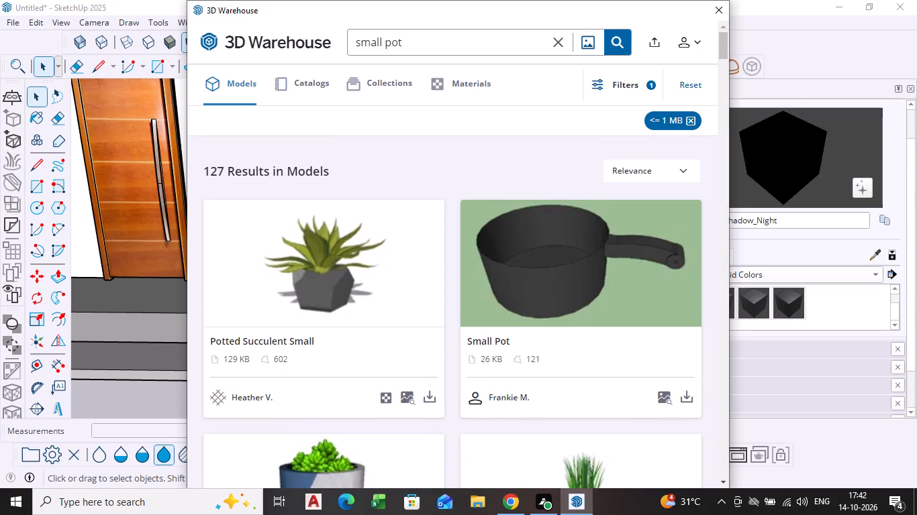
Replace the 3D Warehouse search term with "plant" and run the search.
left_click(384, 40)
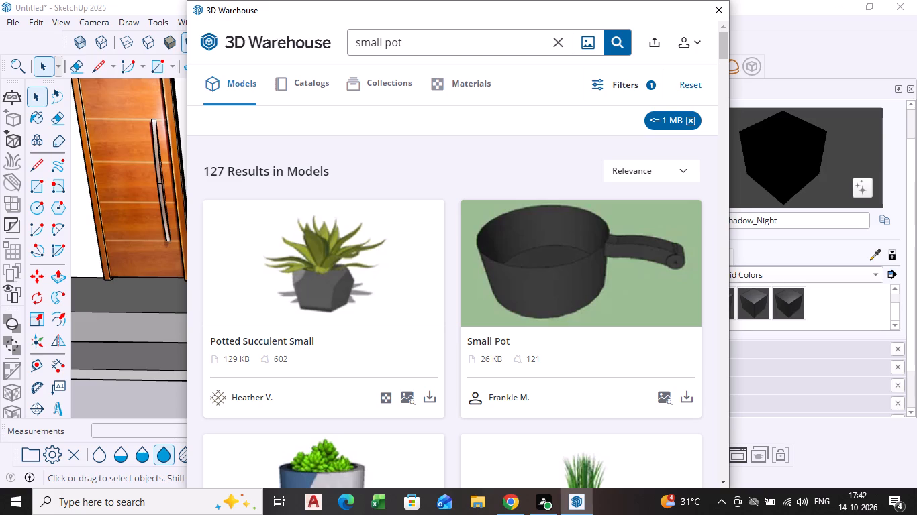
key("BackSpace")
key("BackSpace")
key("BackSpace")
key("BackSpace")
key("BackSpace")
key("BackSpace")
key("BackSpace")
key("BackSpace")
key("BackSpace")
key("BackSpace")
key("BackSpace")
key("BackSpace")
key("BackSpace")
left_click(395, 41)
key("BackSpace")
key("p")
type("lant")
key("Return")
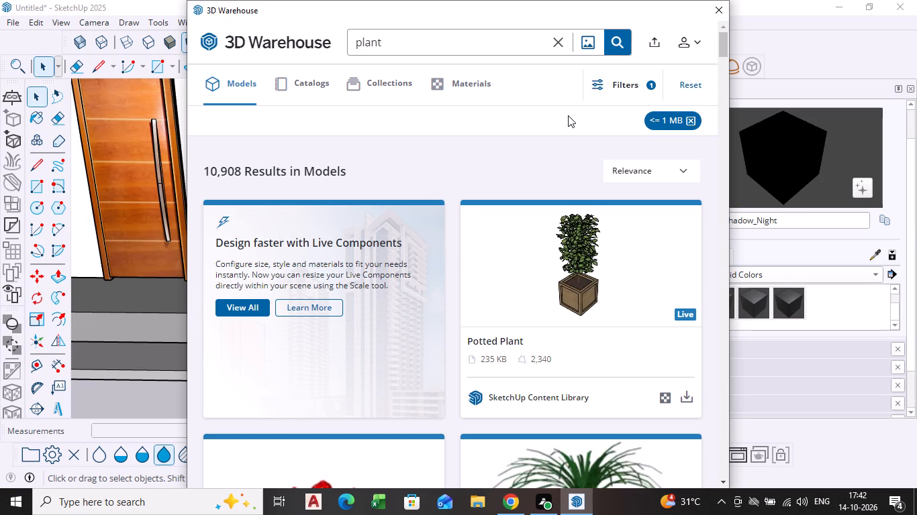
Examine the plant models in the results for a potted plant that suits the porch.
scroll(488, 292, "down", 7)
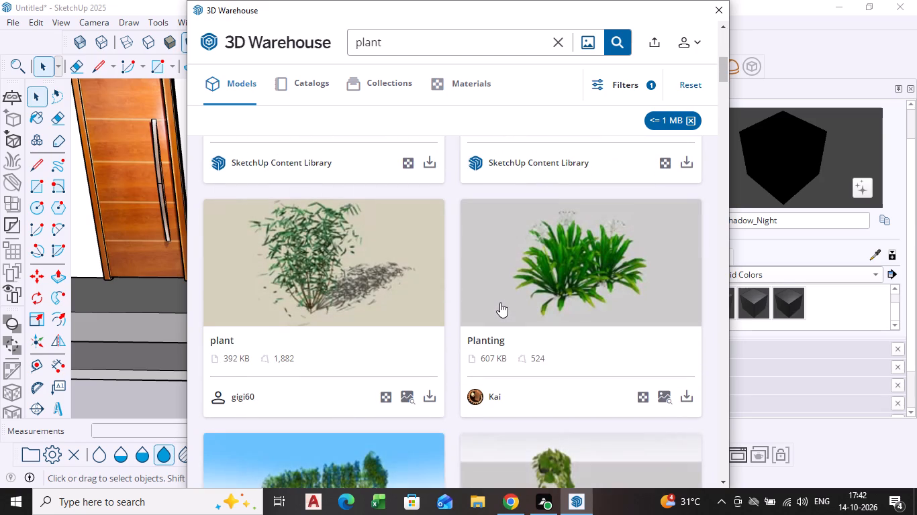
scroll(490, 354, "down", 7)
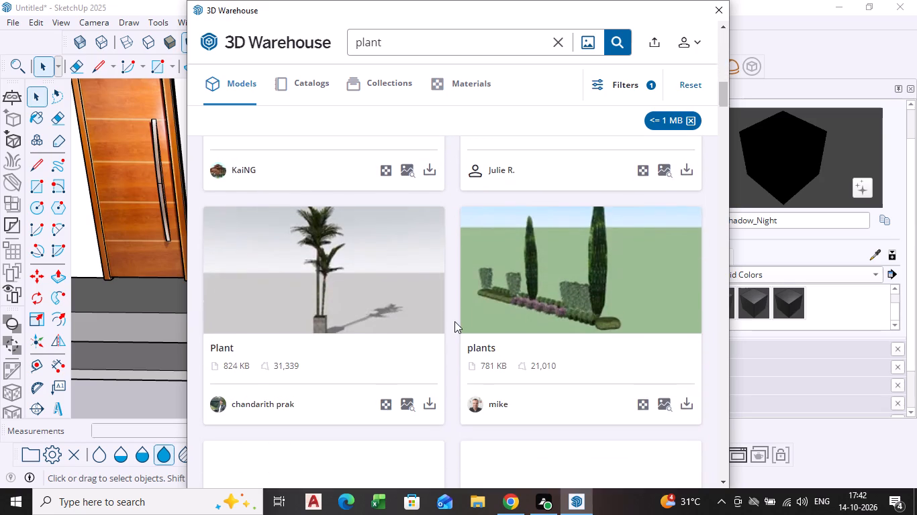
scroll(454, 321, "down", 6)
scroll(577, 335, "down", 3)
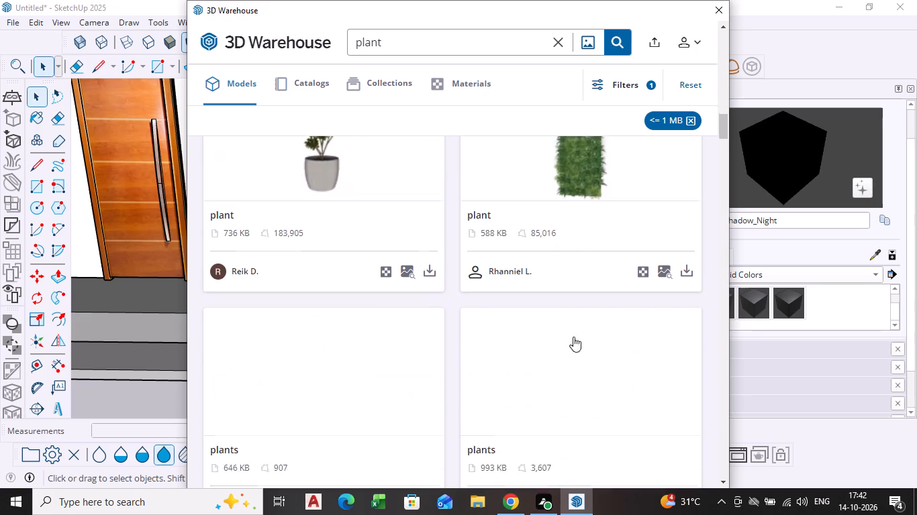
scroll(470, 336, "down", 2)
scroll(326, 342, "down", 3)
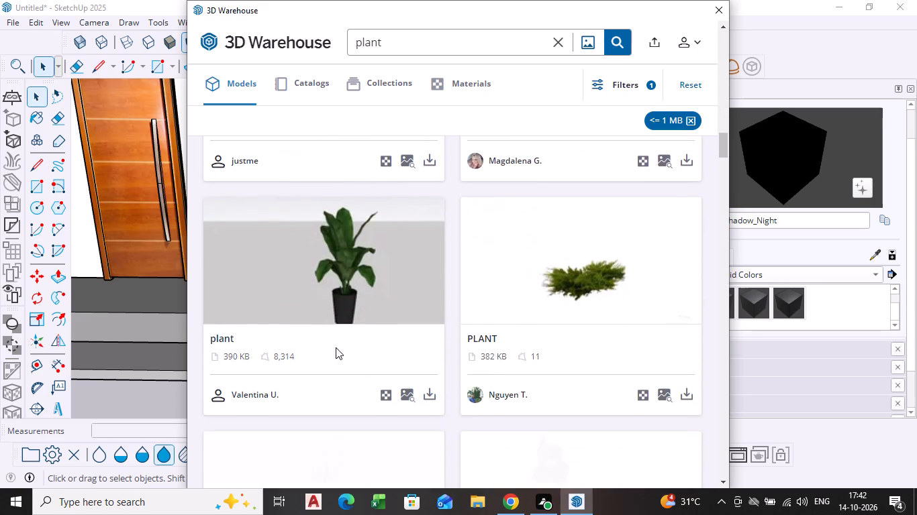
scroll(339, 285, "down", 3)
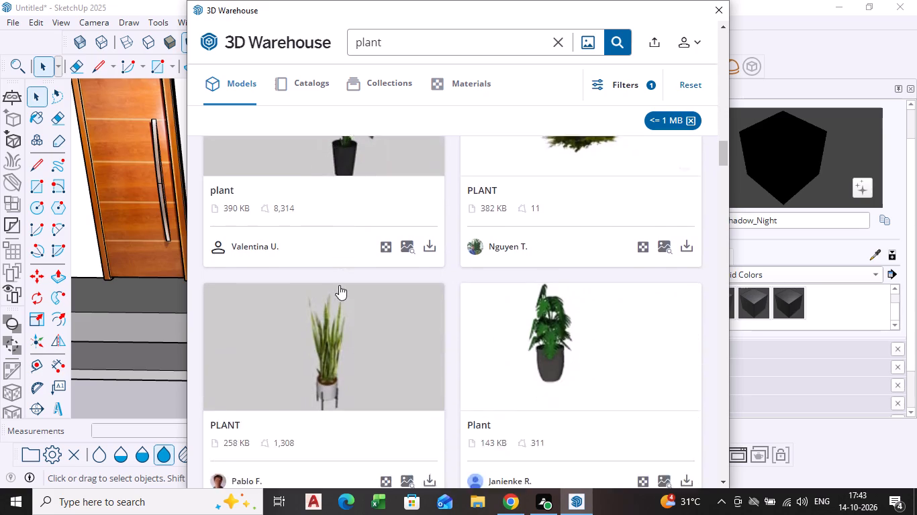
scroll(339, 285, "down", 5)
scroll(383, 327, "down", 2)
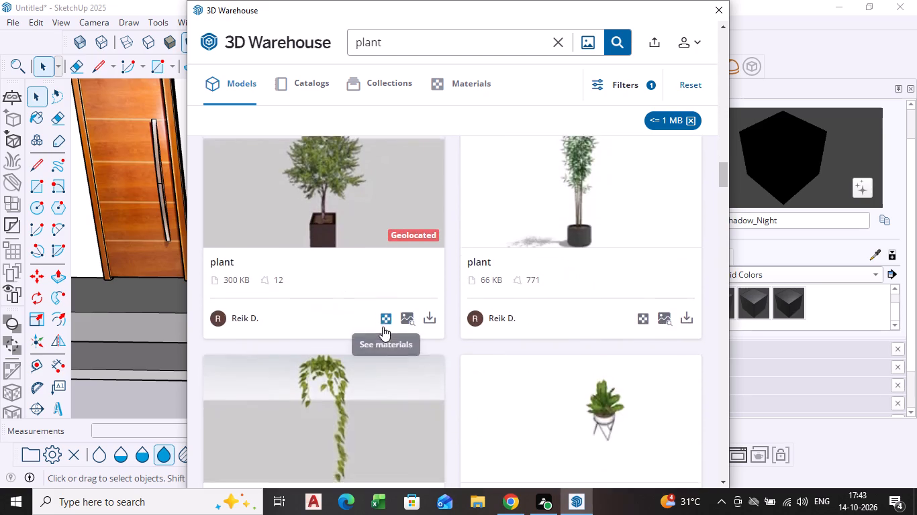
scroll(383, 327, "down", 1)
scroll(510, 310, "down", 6)
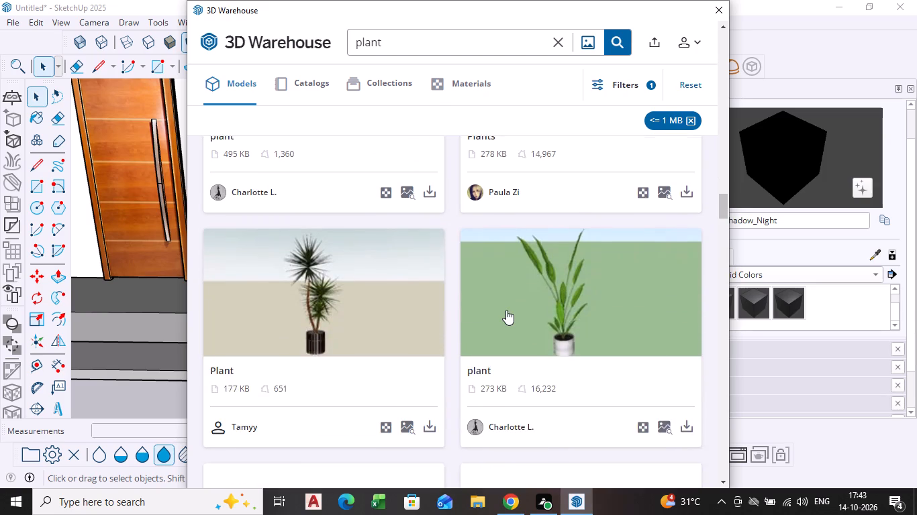
scroll(506, 310, "down", 10)
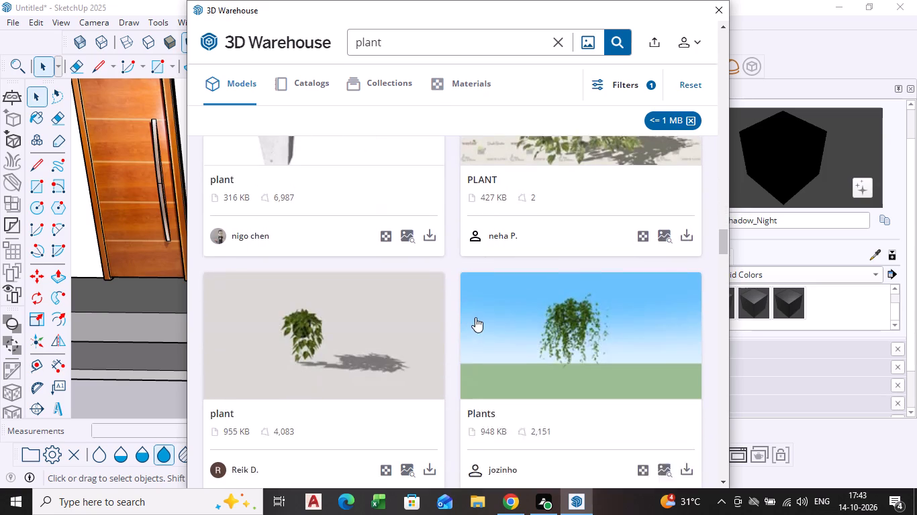
scroll(461, 339, "down", 8)
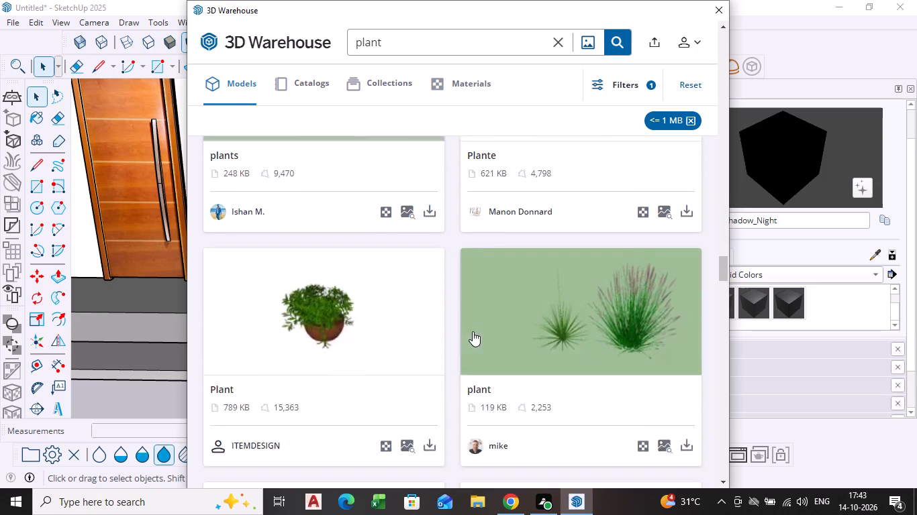
scroll(473, 331, "down", 1)
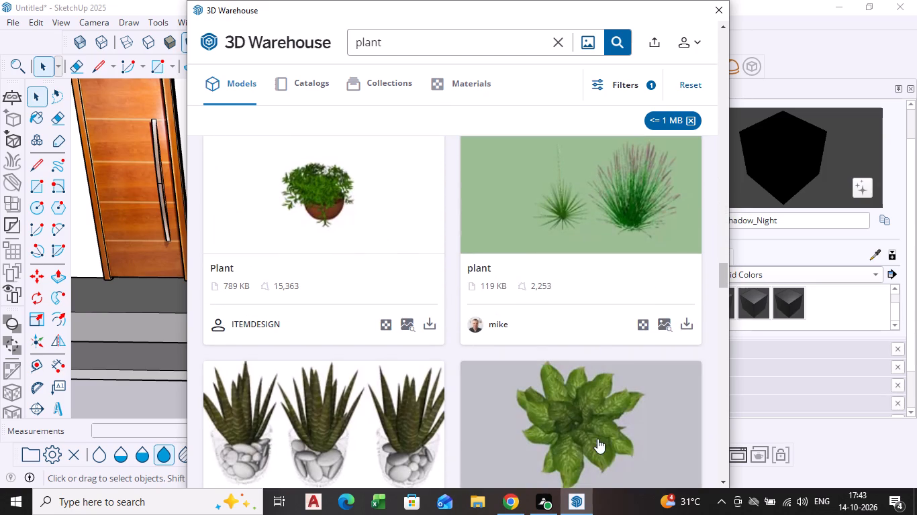
scroll(577, 390, "down", 3)
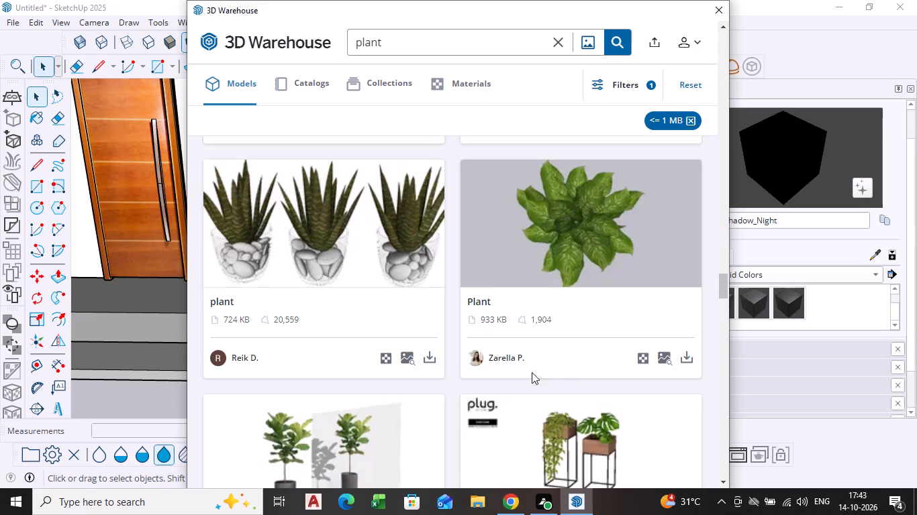
scroll(508, 367, "down", 10)
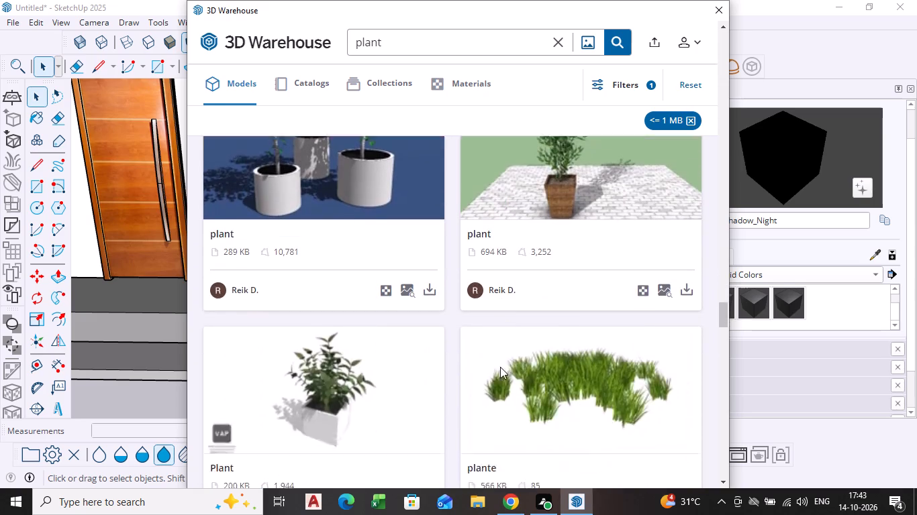
scroll(500, 367, "down", 7)
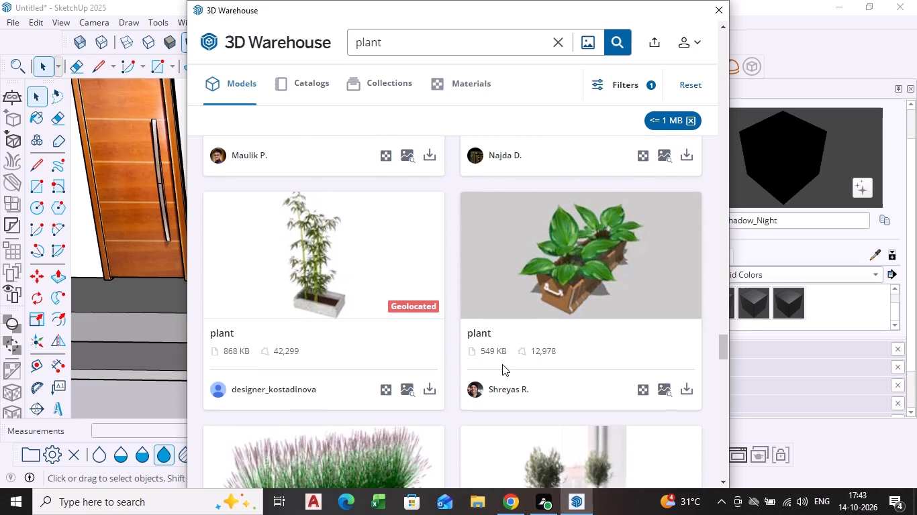
scroll(505, 361, "down", 9)
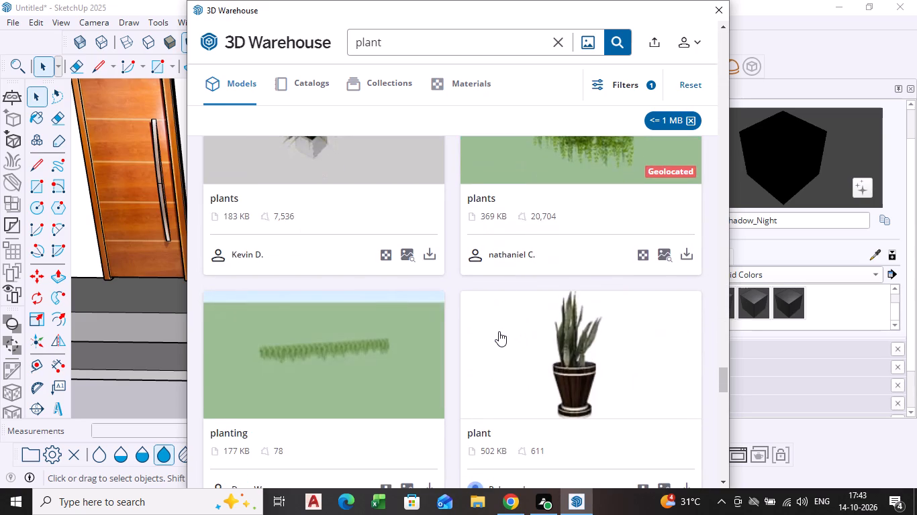
scroll(499, 331, "down", 7)
scroll(499, 331, "up", 4)
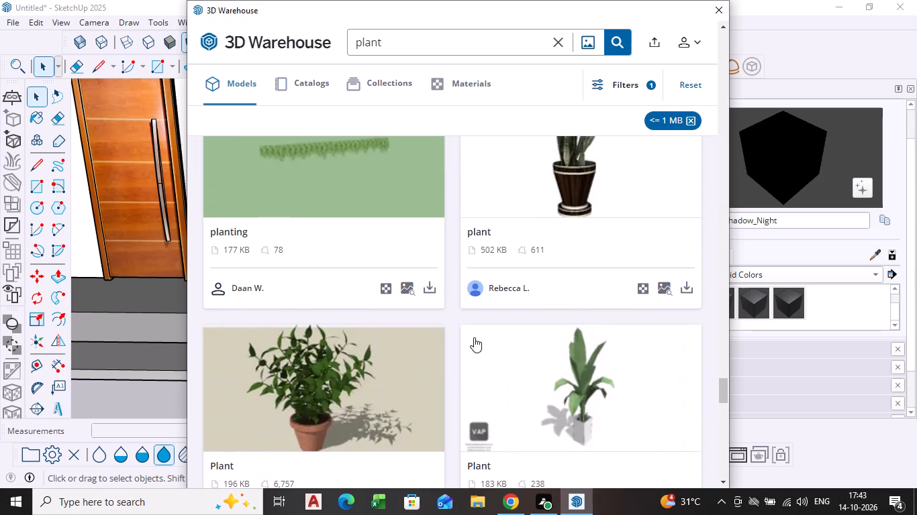
scroll(474, 337, "up", 18)
scroll(471, 339, "up", 11)
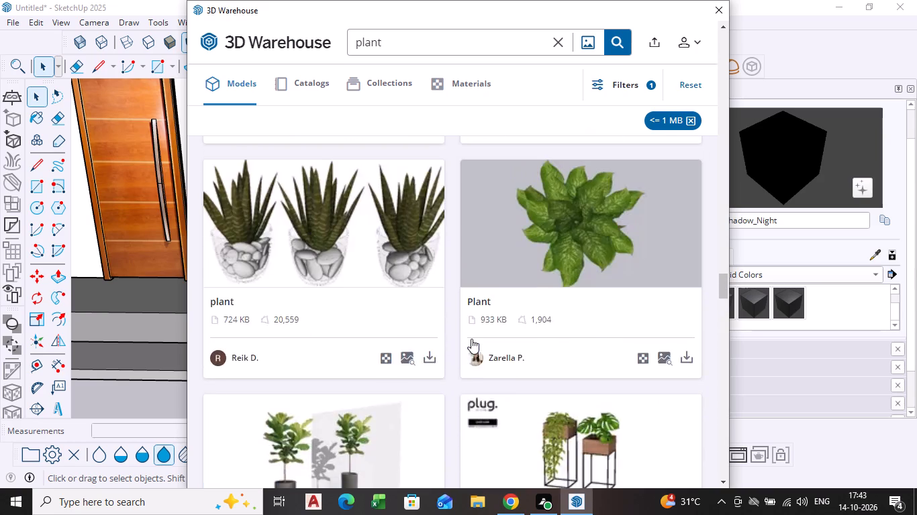
scroll(471, 339, "up", 5)
scroll(471, 339, "down", 1)
scroll(471, 339, "up", 6)
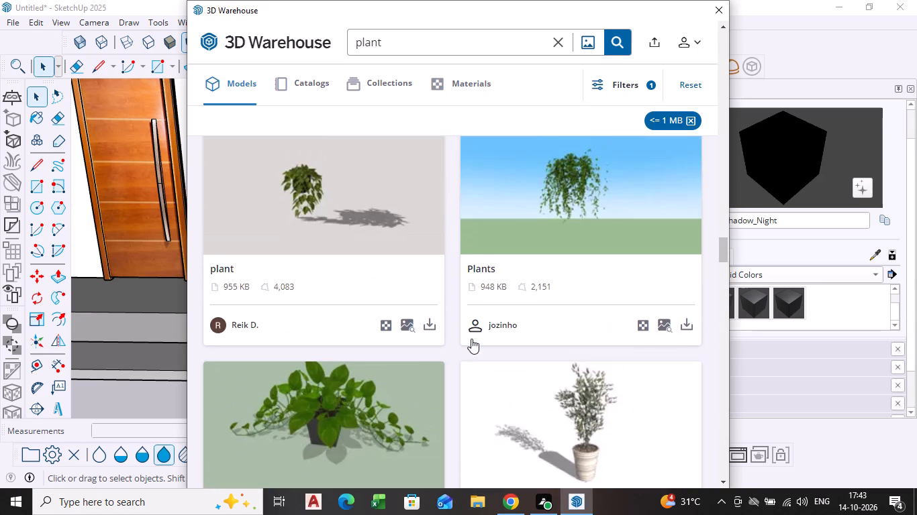
scroll(471, 339, "up", 14)
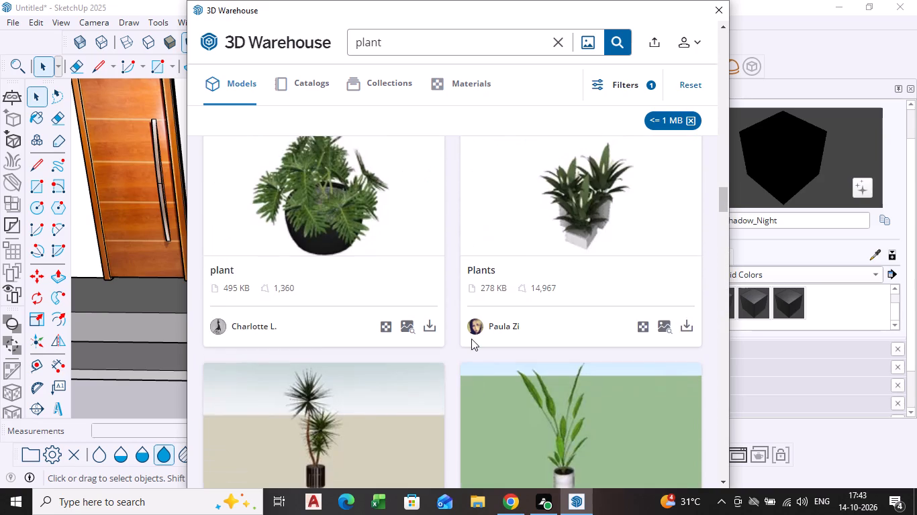
scroll(471, 339, "up", 13)
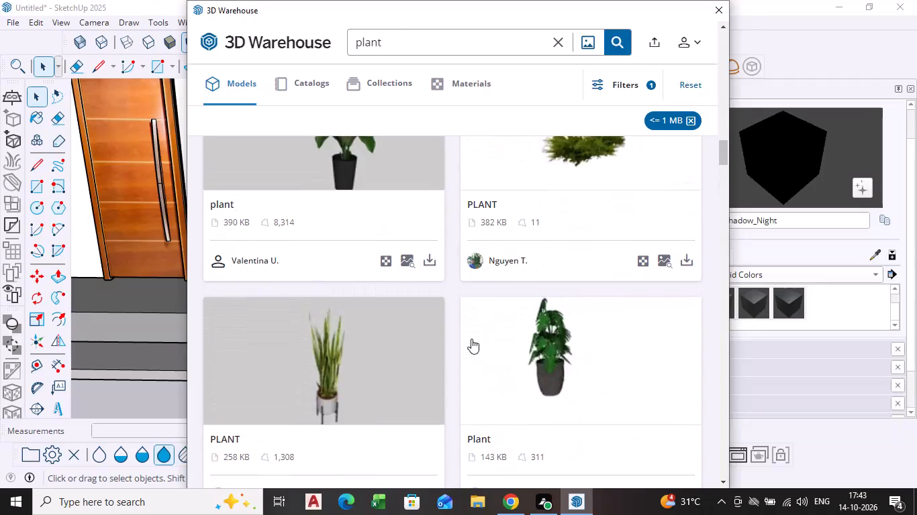
Download the 390 KB broad-leaved plant in a dark pot from the plant results.
scroll(471, 339, "up", 6)
scroll(471, 339, "down", 4)
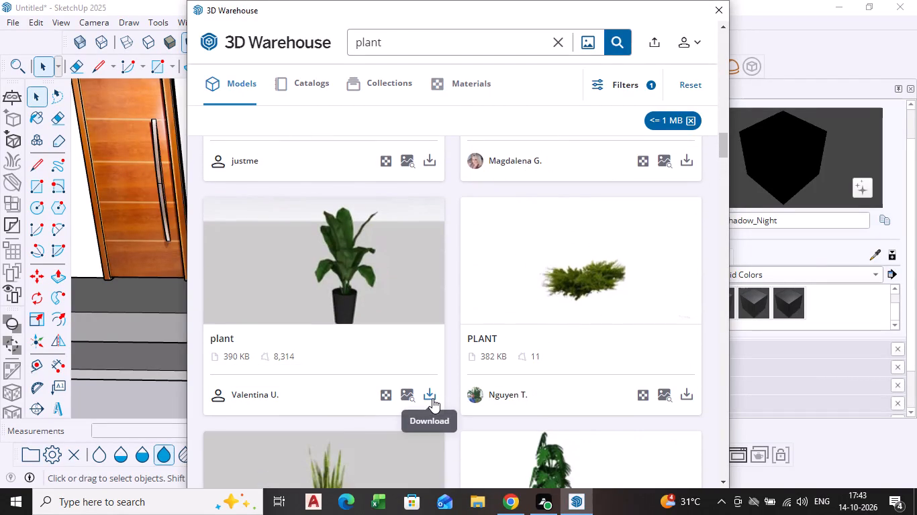
left_click(432, 398)
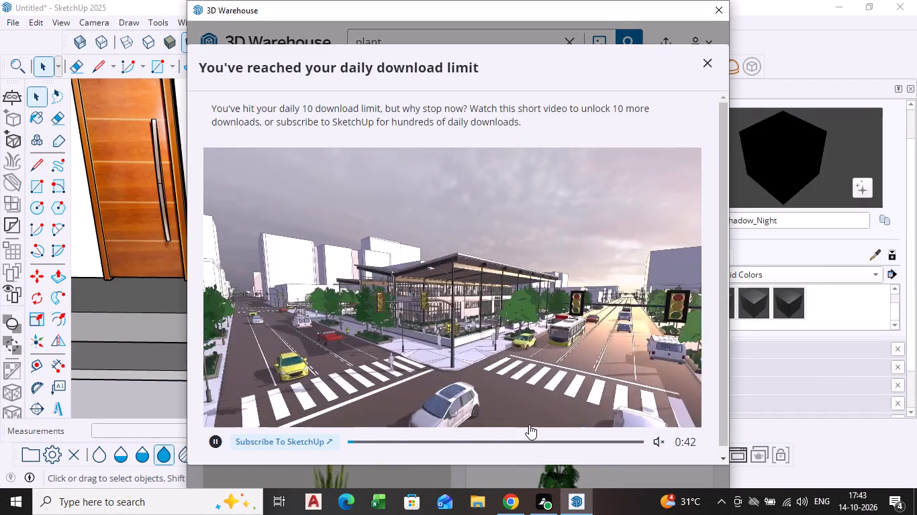
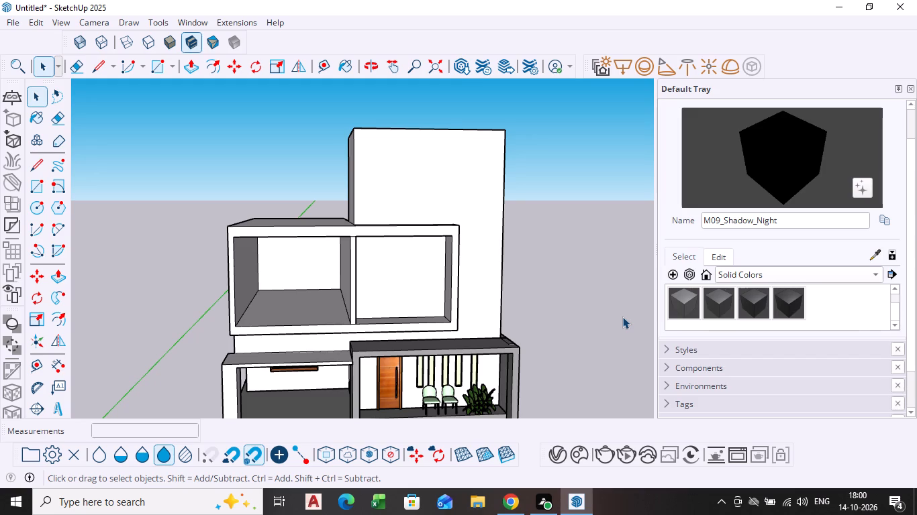
Examine the house's front facade, including the two upper-storey bays and the ground-floor window.
scroll(383, 327, "down", 2)
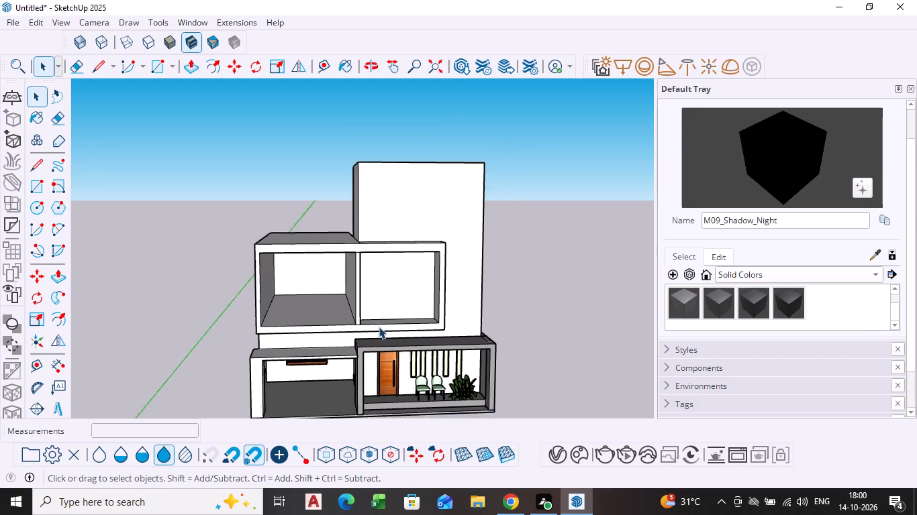
scroll(379, 327, "down", 1)
middle_click_drag(377, 326, 356, 312)
scroll(355, 310, "up", 5)
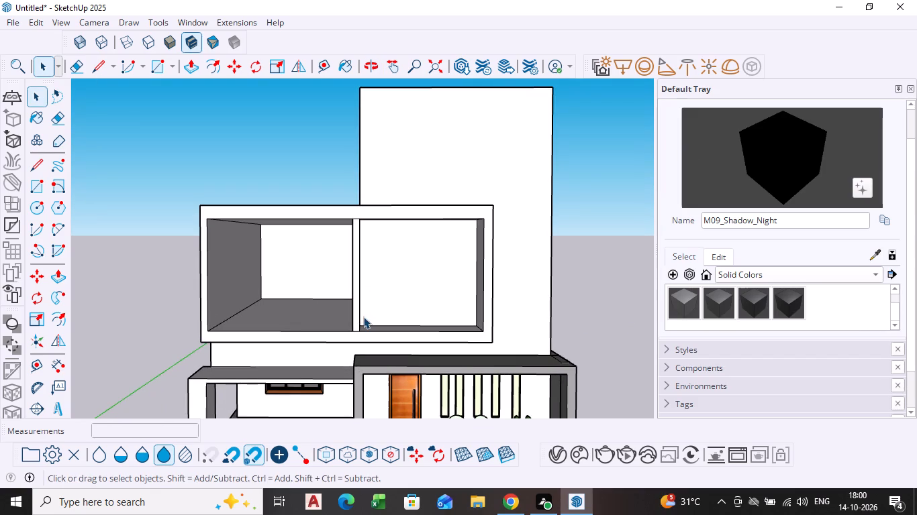
scroll(375, 280, "up", 2)
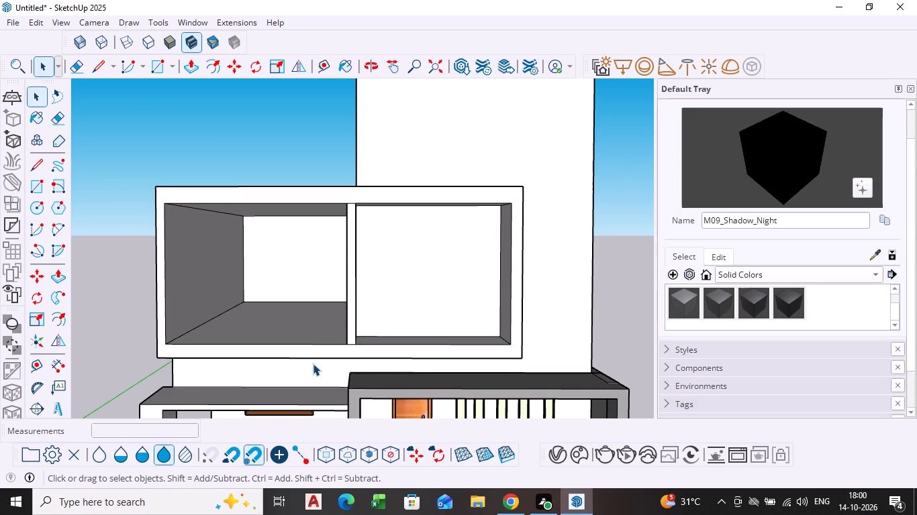
scroll(313, 363, "down", 3)
middle_click_drag(313, 364, 331, 280, "ctrl")
scroll(305, 319, "down", 1, "ctrl")
middle_click_drag(305, 319, 305, 308, "ctrl")
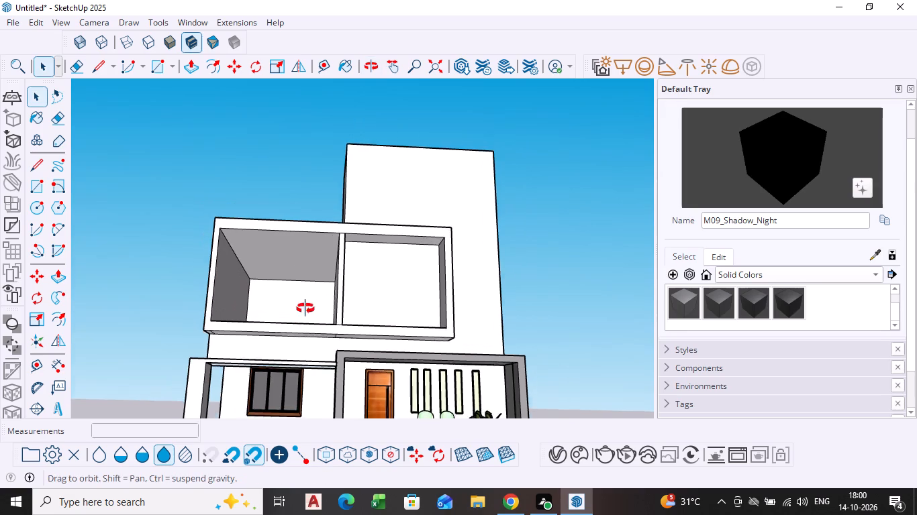
middle_click_drag(305, 308, 313, 248, "ctrl")
scroll(313, 248, "up", 1, "ctrl")
scroll(305, 265, "down", 4)
middle_click_drag(296, 288, 279, 374)
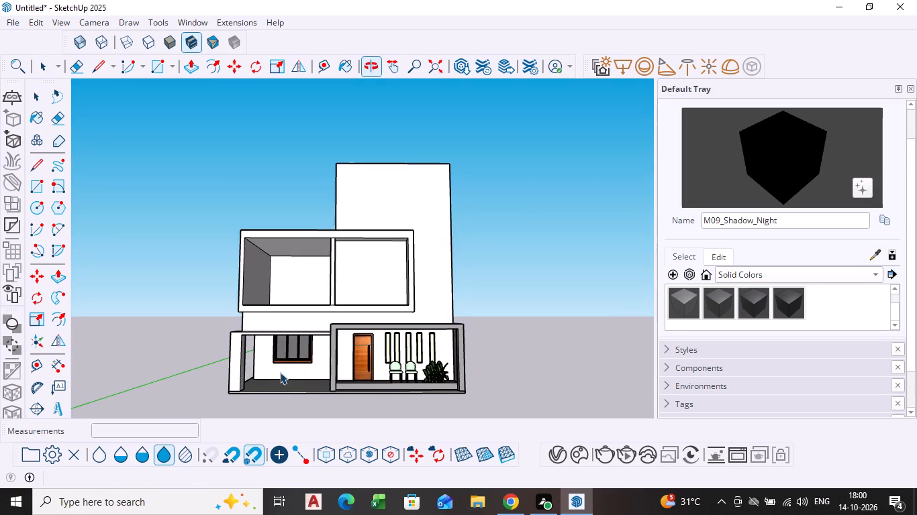
Copy the ground-floor window up into the open upper-storey bay above it, about 14' 3" from the original.
left_click(290, 355)
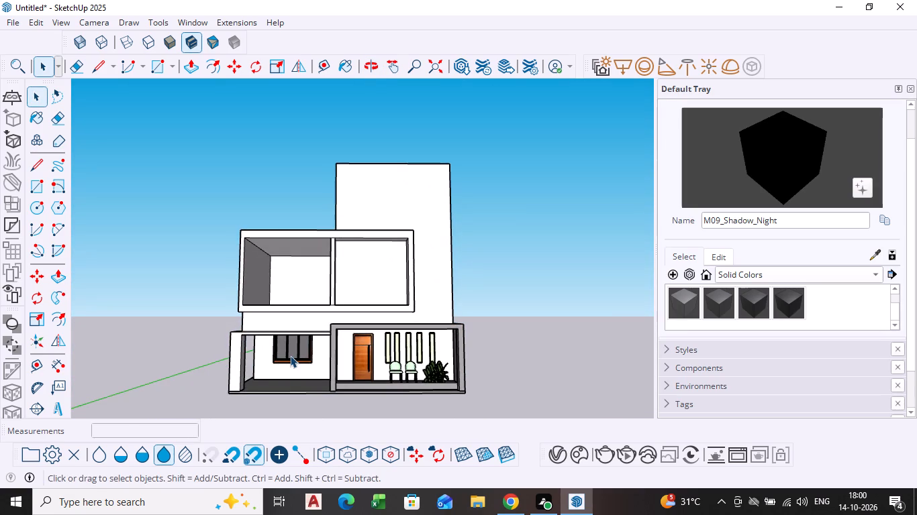
key("m")
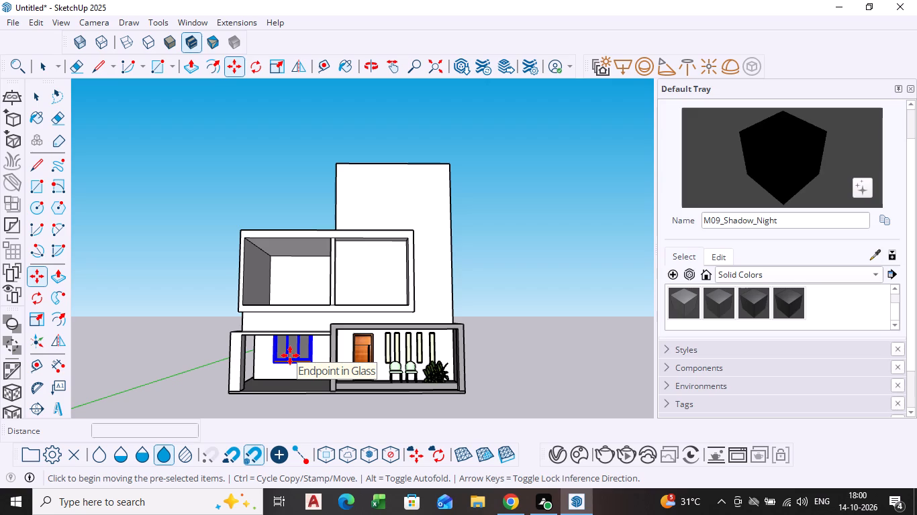
left_click(270, 363)
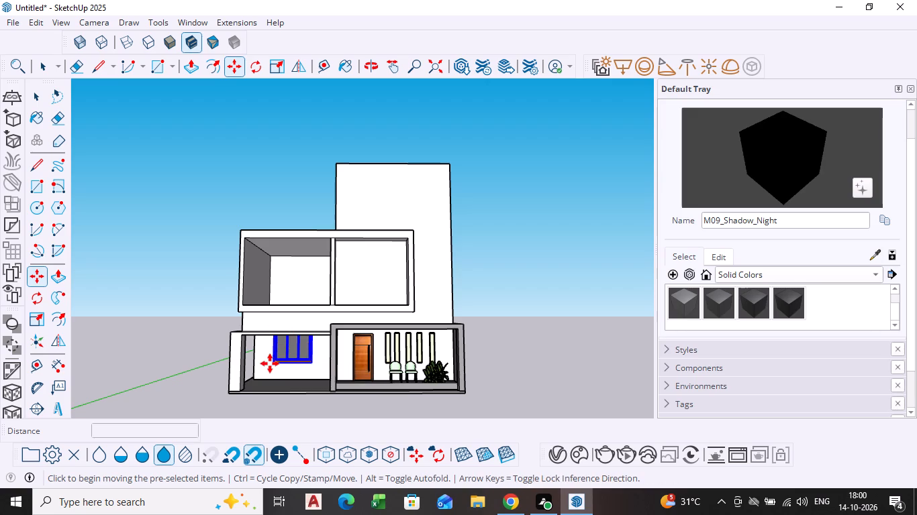
scroll(283, 298, "up", 5)
middle_click_drag(283, 298, 305, 338)
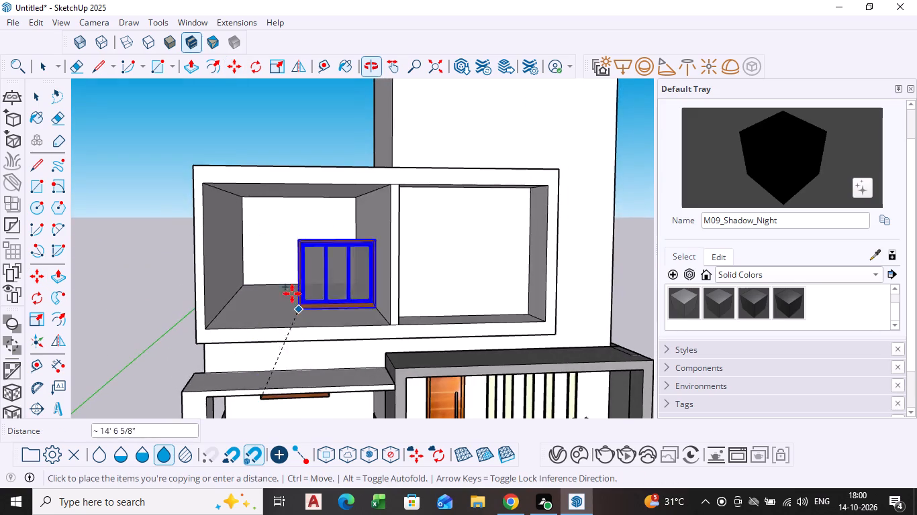
scroll(281, 269, "up", 4)
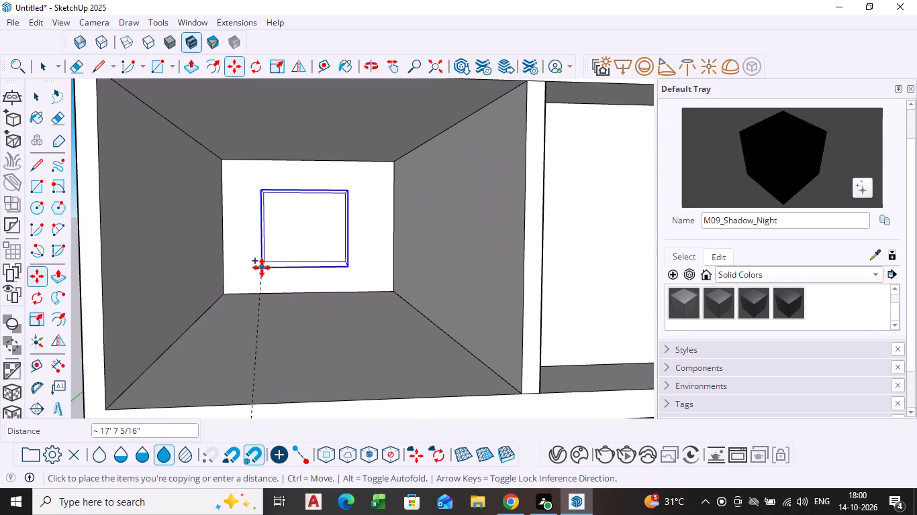
middle_click_drag(262, 268, 305, 282)
scroll(274, 256, "up", 4)
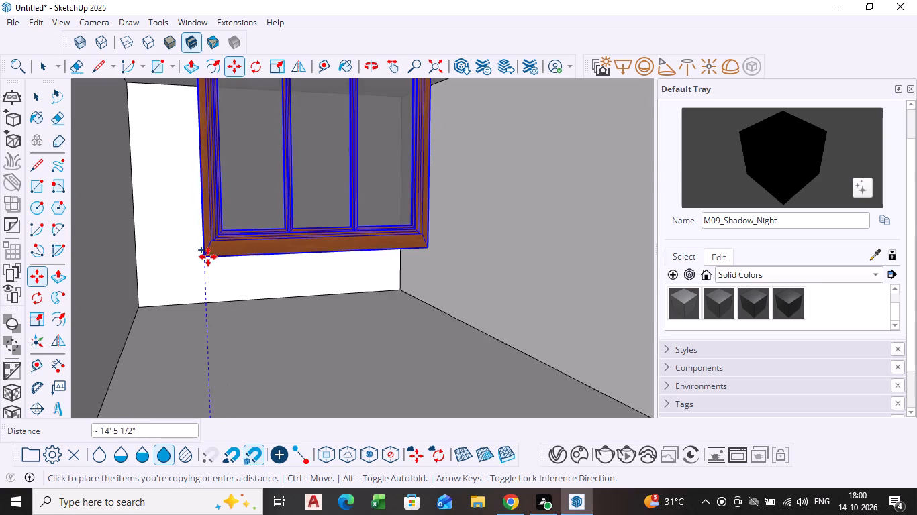
left_click(203, 263)
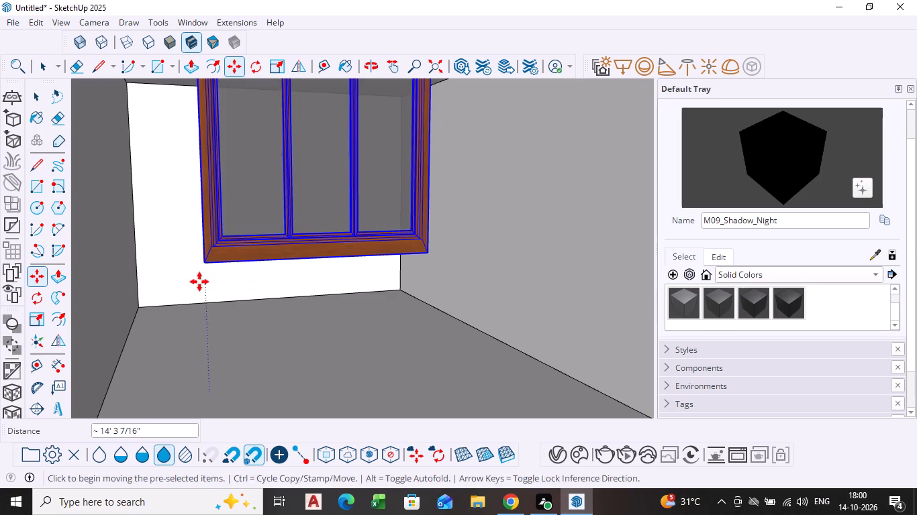
Move the copied window about 12' 7 5/8" back from its lower corner onto the upper bay's white rear wall.
middle_click_drag(200, 291, 226, 333)
middle_click_drag(226, 332, 170, 287)
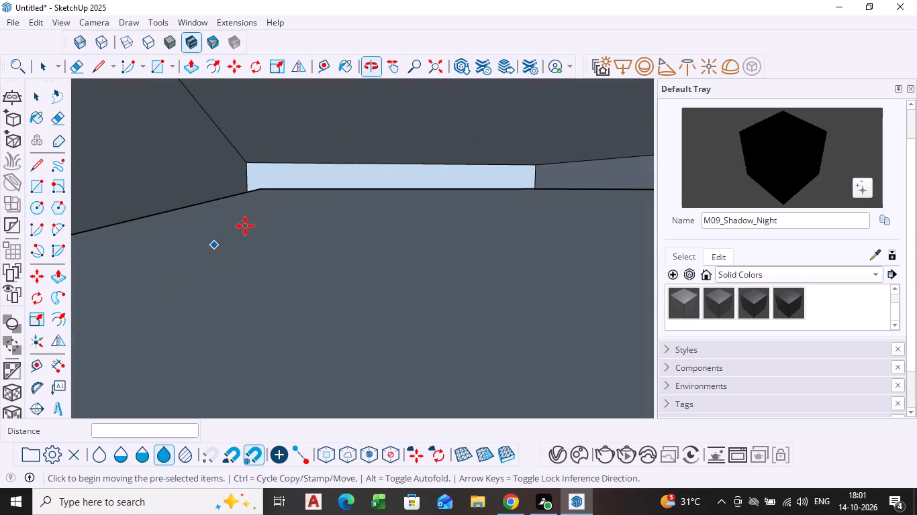
left_click(436, 70)
scroll(394, 209, "up", 3)
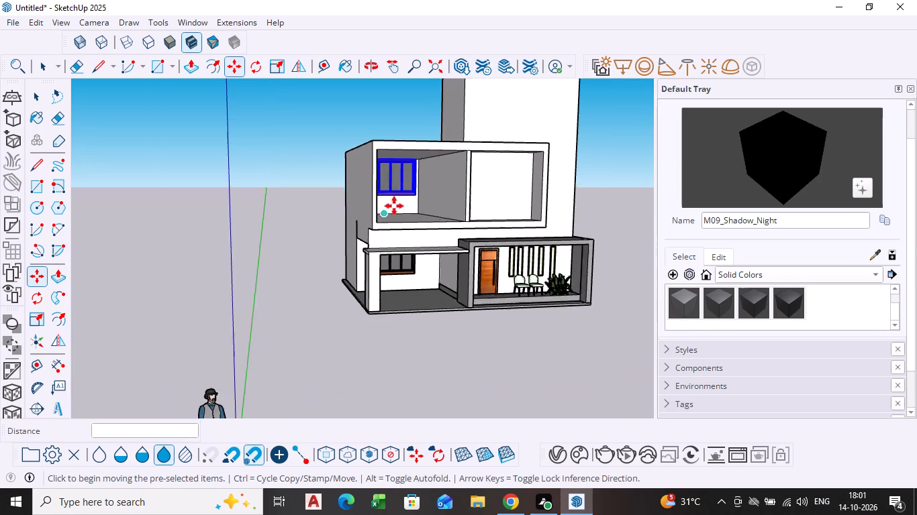
scroll(394, 206, "up", 12)
middle_click_drag(379, 191, 344, 191)
scroll(344, 191, "up", 5)
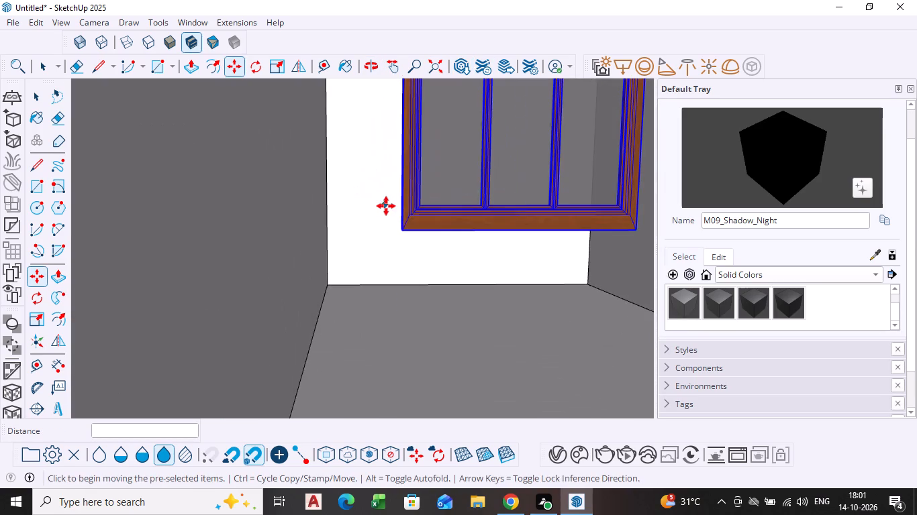
left_click(405, 231)
scroll(376, 251, "up", 10)
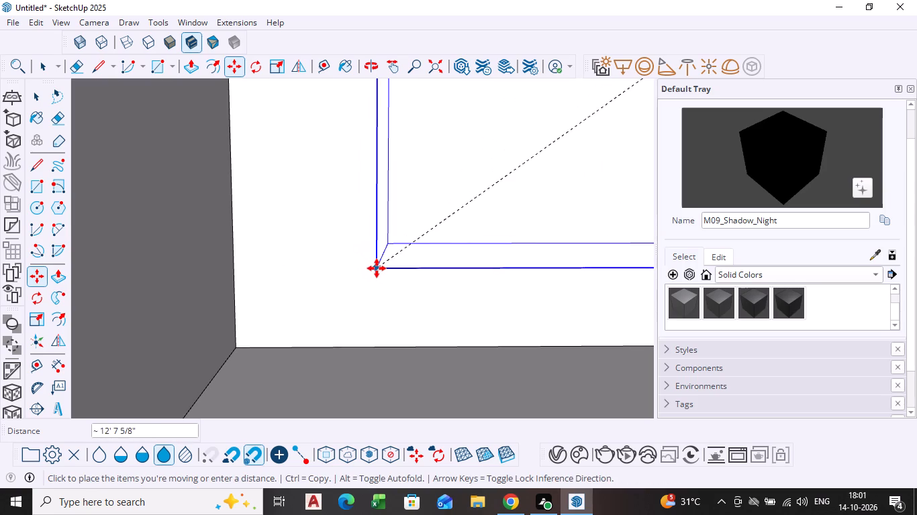
left_click(377, 268)
Move the copied window 8" forward so its frame stands out from the upper bay's rear wall.
scroll(377, 268, "down", 5)
middle_click_drag(379, 277, 383, 290)
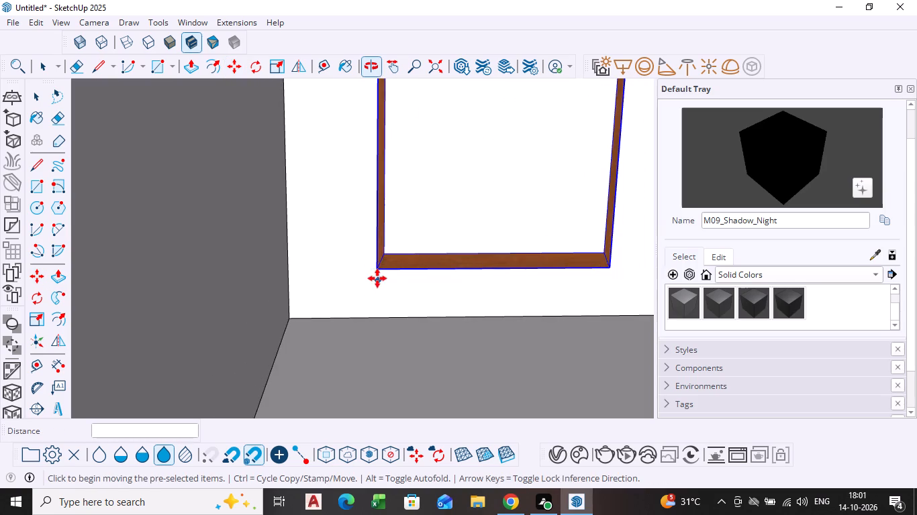
left_click(377, 268)
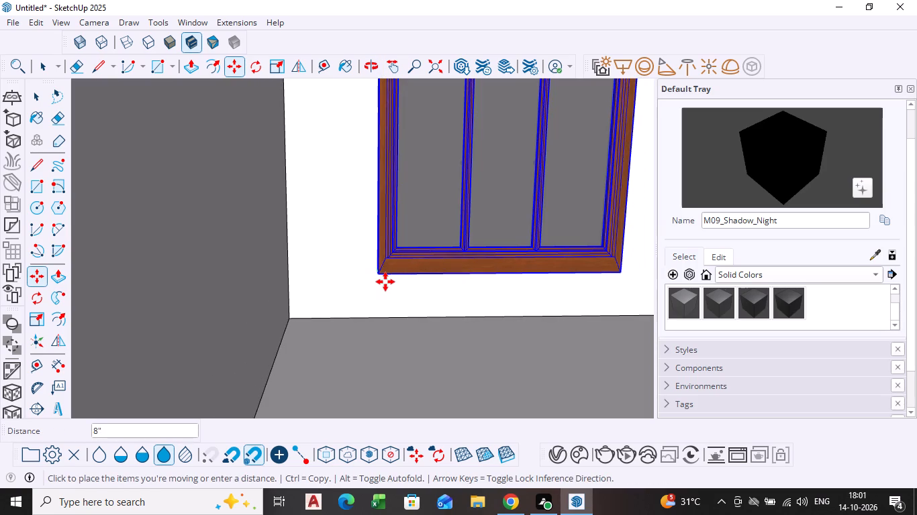
left_click(385, 282)
Shift the upper-storey window about 2 7/16" back into the rear wall and deselect it.
middle_click_drag(387, 285, 439, 300)
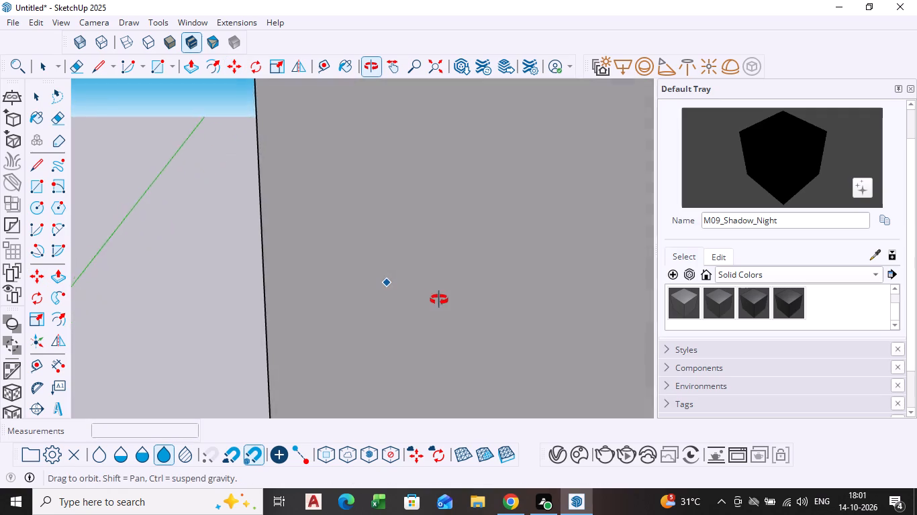
middle_click_drag(439, 300, 400, 286)
scroll(379, 255, "up", 6)
middle_click_drag(379, 255, 403, 274)
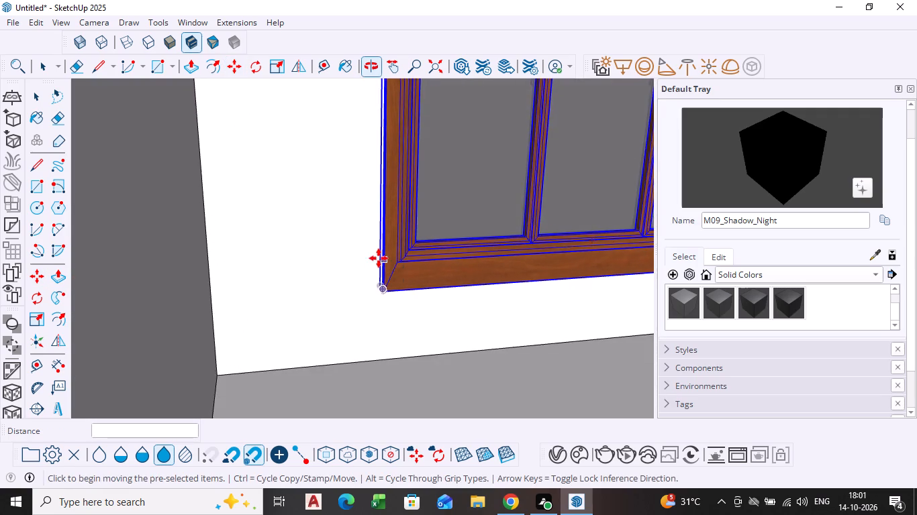
scroll(379, 257, "up", 9)
middle_click_drag(391, 279, 473, 294)
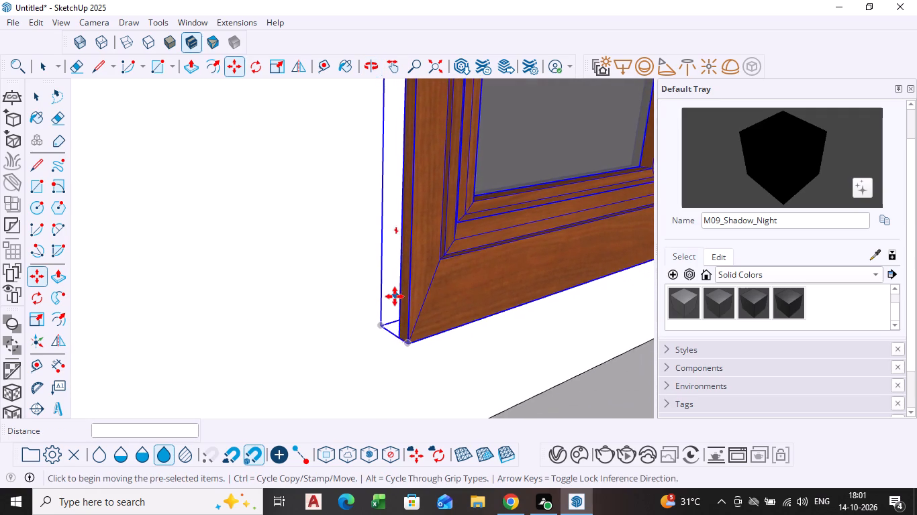
scroll(394, 296, "up", 9)
scroll(436, 354, "down", 2)
middle_click_drag(436, 354, 438, 354, "shift")
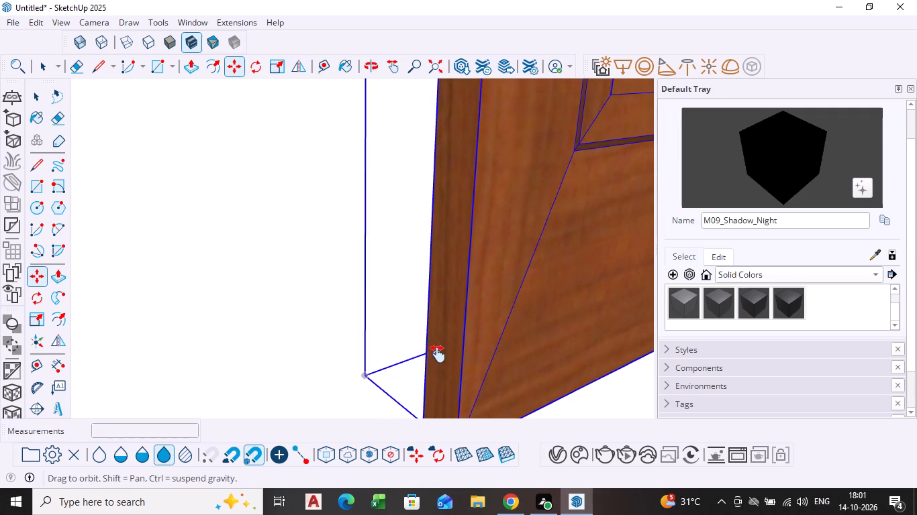
middle_click_drag(438, 354, 454, 300, "shift")
left_click(437, 373)
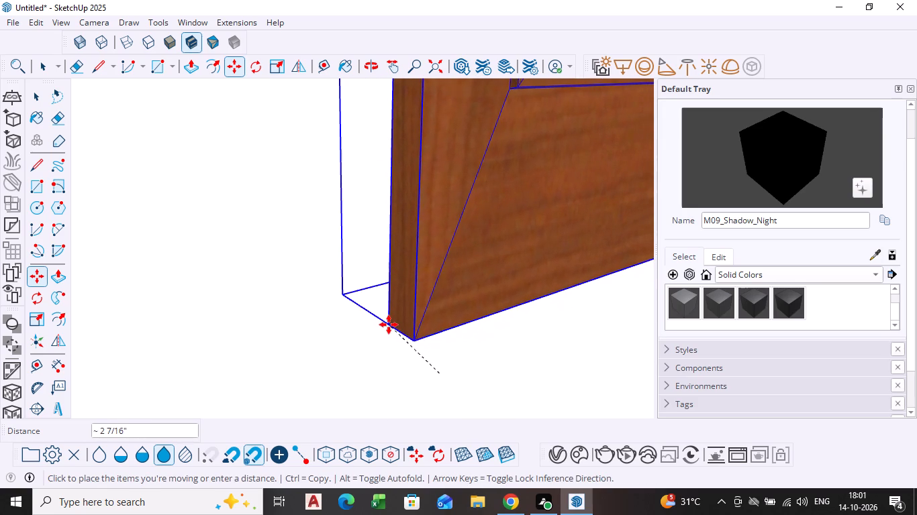
left_click(389, 325)
scroll(398, 318, "down", 19)
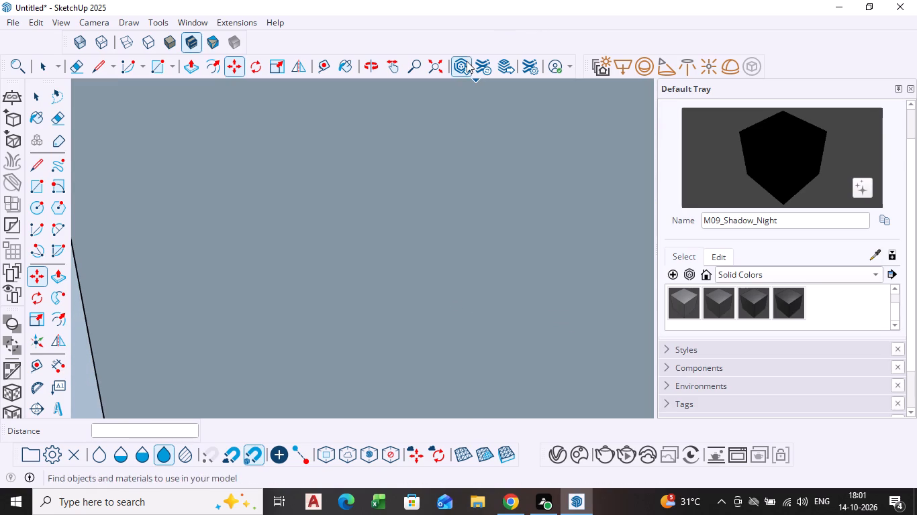
left_click(439, 66)
middle_click_drag(489, 201, 381, 186)
scroll(327, 163, "up", 6)
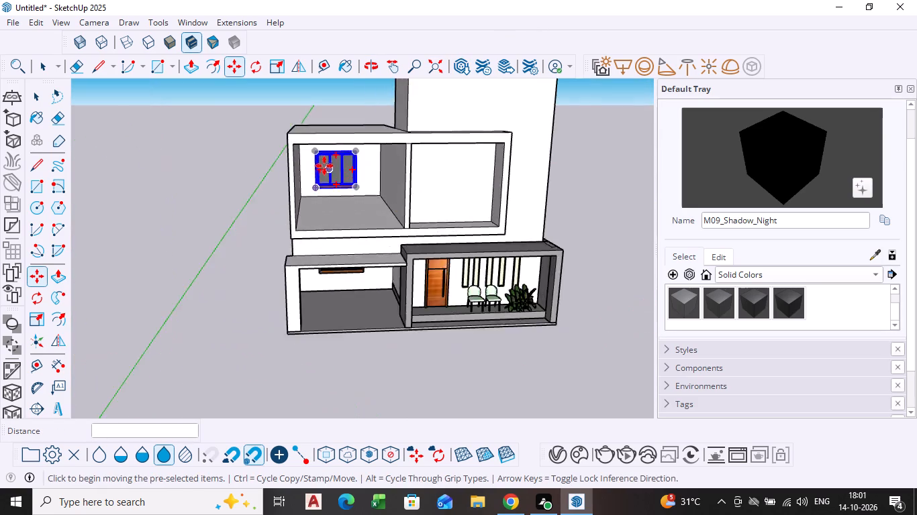
scroll(324, 166, "up", 11)
key("space")
scroll(331, 225, "down", 2)
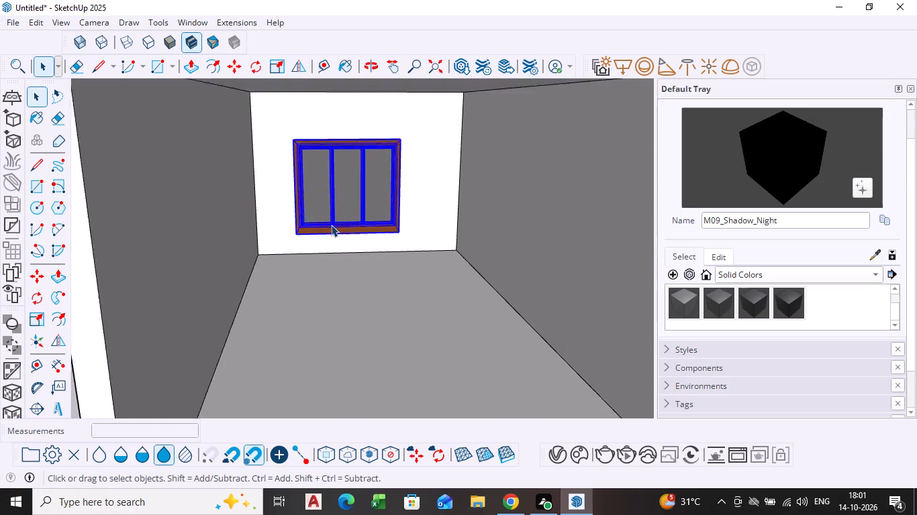
scroll(331, 225, "down", 3)
left_click(361, 95)
Examine the upper-storey window's placement and the adjoining empty bay against the rest of the front facade.
scroll(332, 228, "up", 4)
scroll(332, 228, "down", 6)
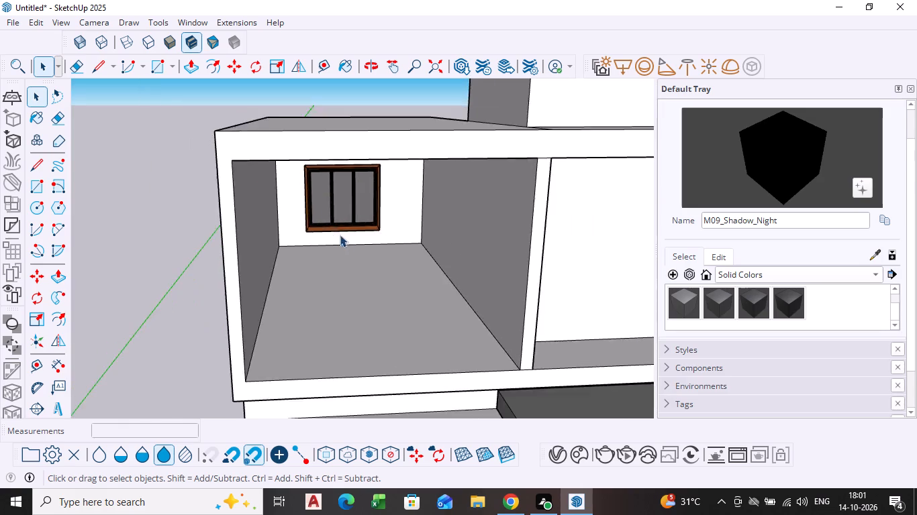
scroll(340, 235, "down", 3)
middle_click_drag(362, 261, 356, 213)
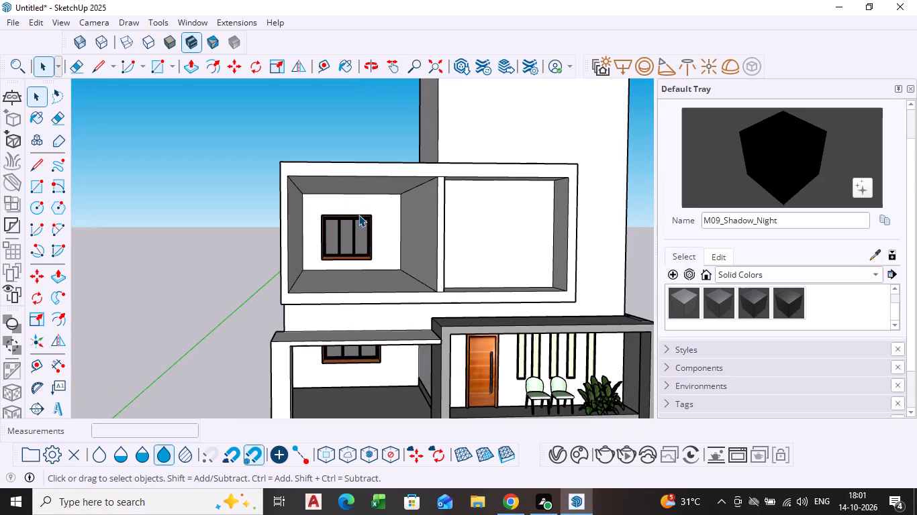
scroll(342, 243, "up", 3)
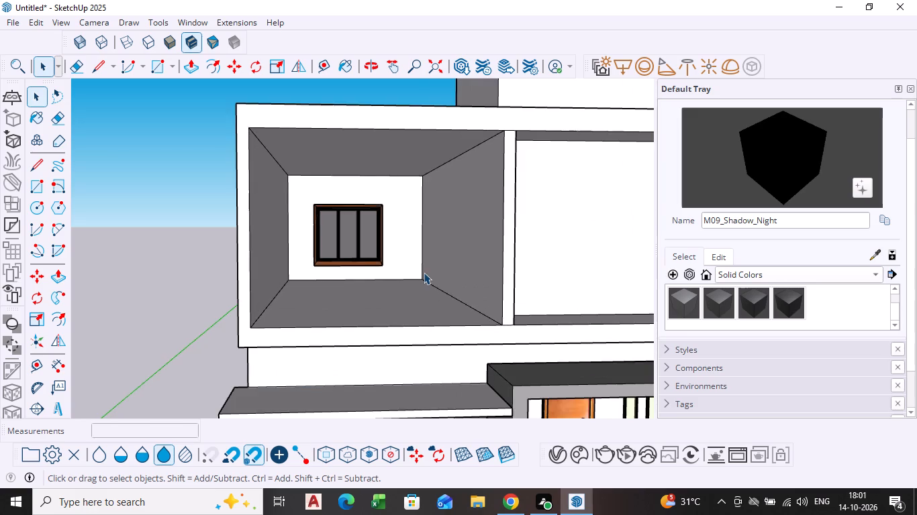
scroll(424, 272, "down", 2)
middle_click_drag(424, 272, 361, 241, "shift")
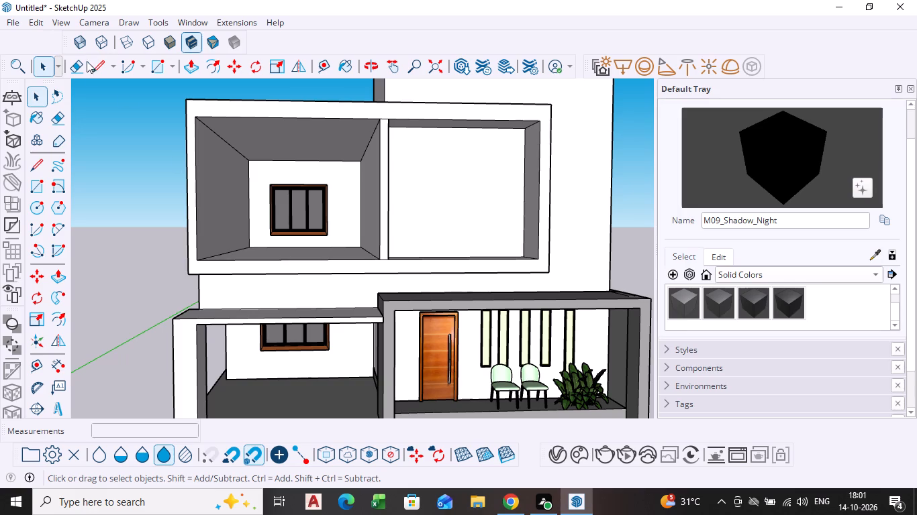
scroll(367, 260, "down", 3)
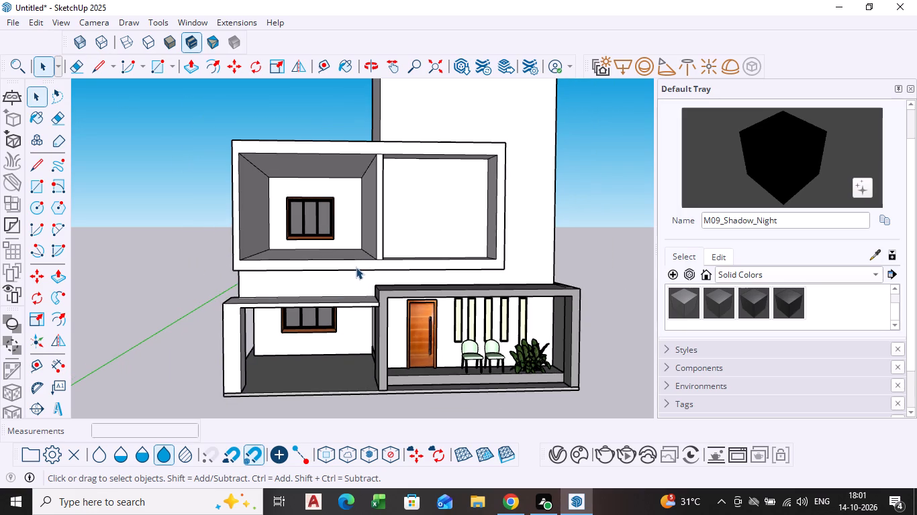
scroll(322, 232, "up", 3)
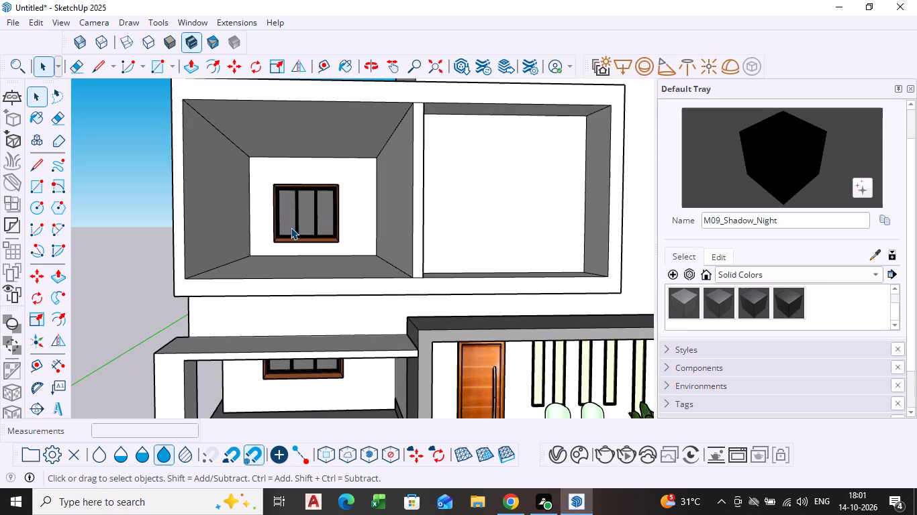
scroll(291, 227, "up", 3)
scroll(284, 209, "down", 3)
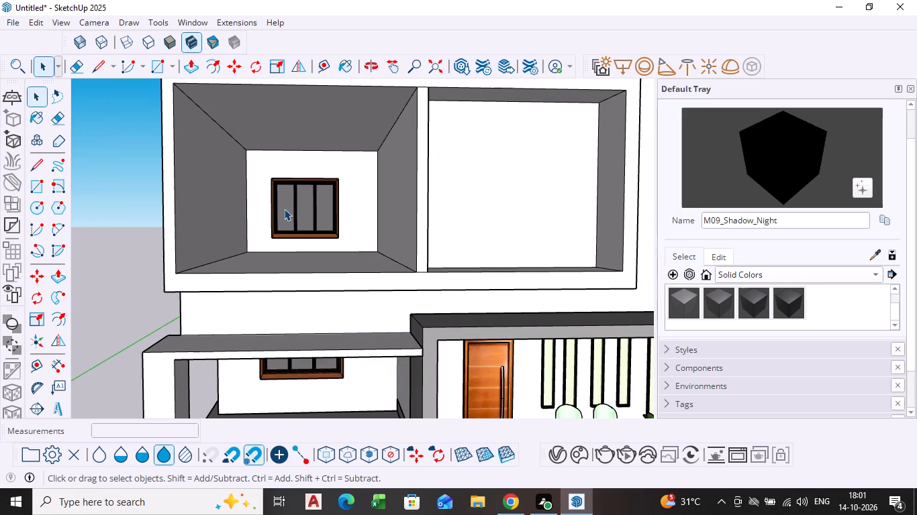
scroll(311, 238, "down", 5)
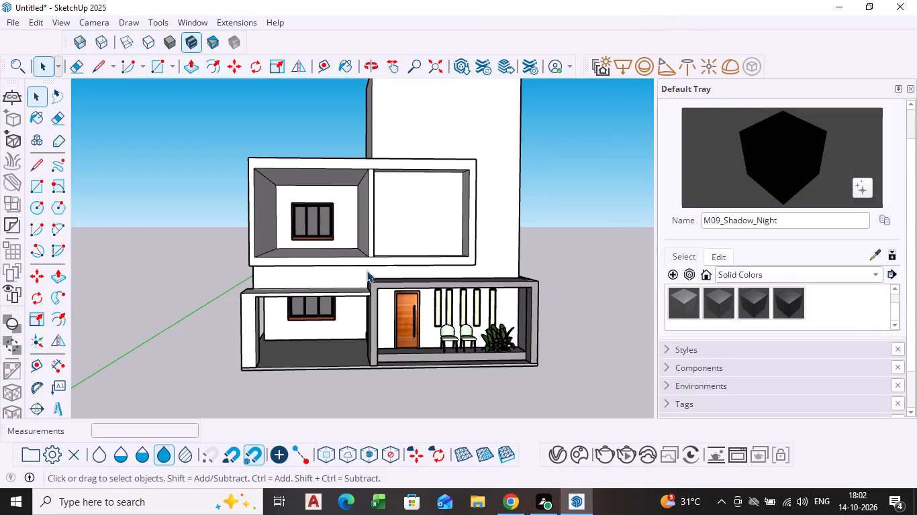
scroll(390, 212, "up", 3)
middle_click_drag(392, 212, 383, 218)
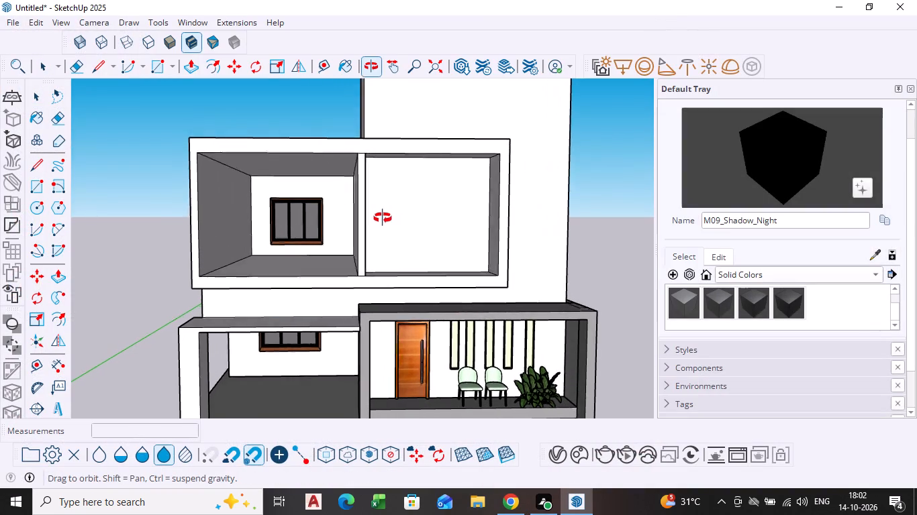
Draw a rectangle about 3' 8 7/8" by 10' 11 3/16" against the divider on the empty upper bay's rear wall.
middle_click_drag(383, 218, 374, 225)
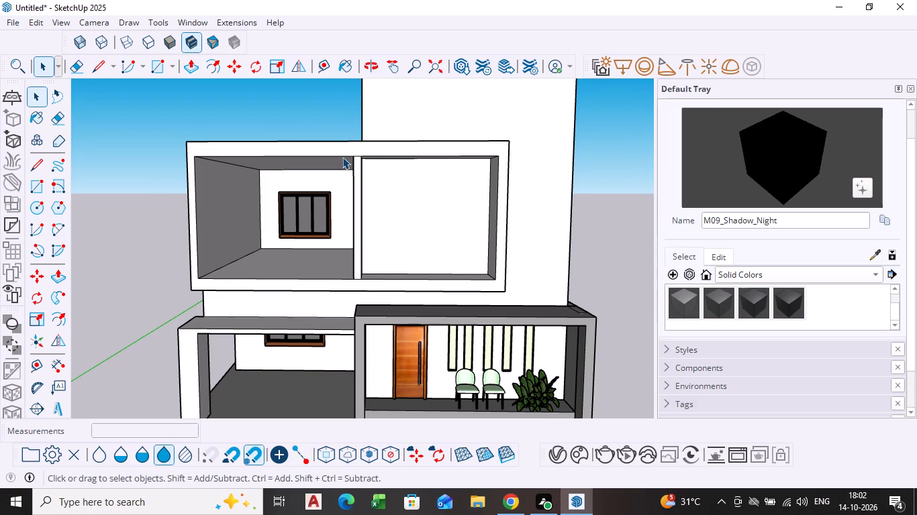
middle_click_drag(383, 232, 379, 232)
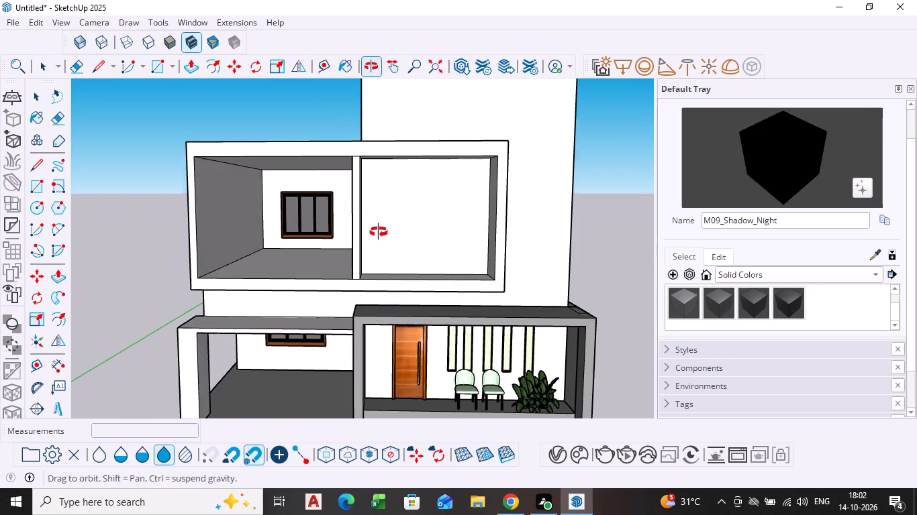
middle_click_drag(379, 232, 372, 234)
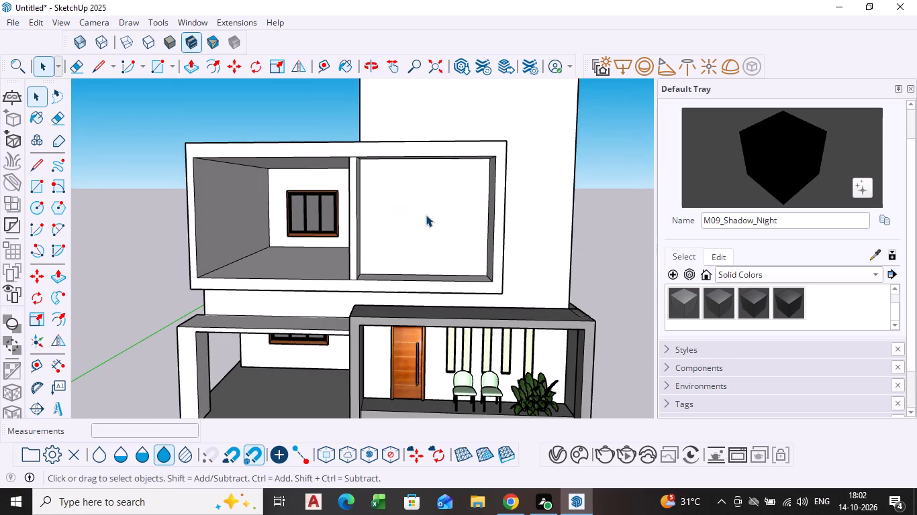
middle_click(385, 214)
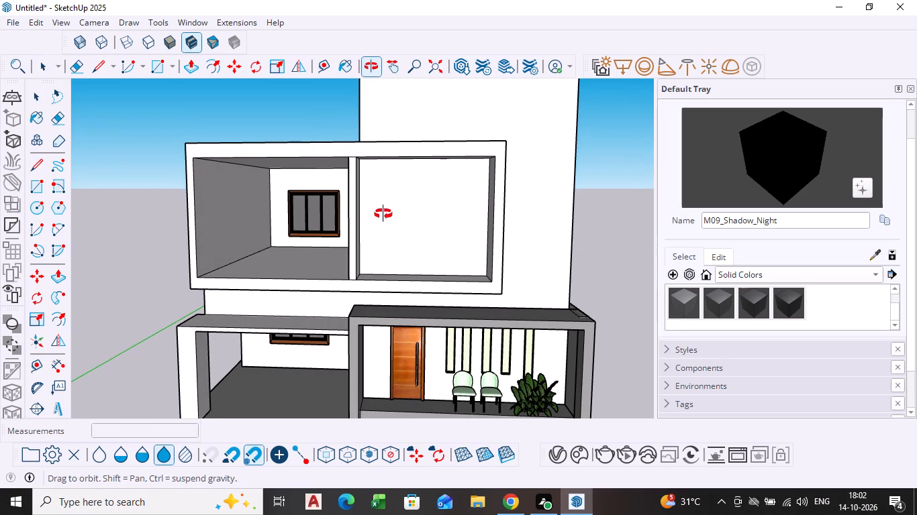
left_click(35, 190)
scroll(335, 190, "up", 3)
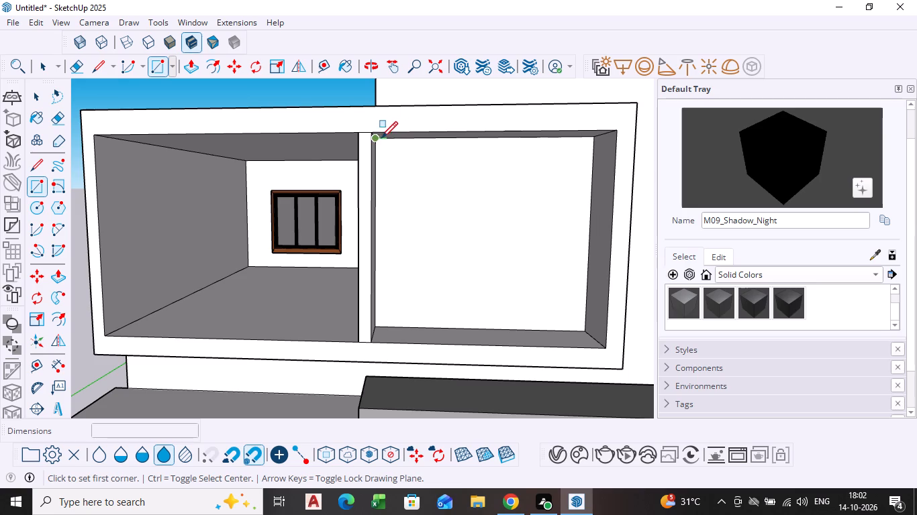
left_click(381, 139)
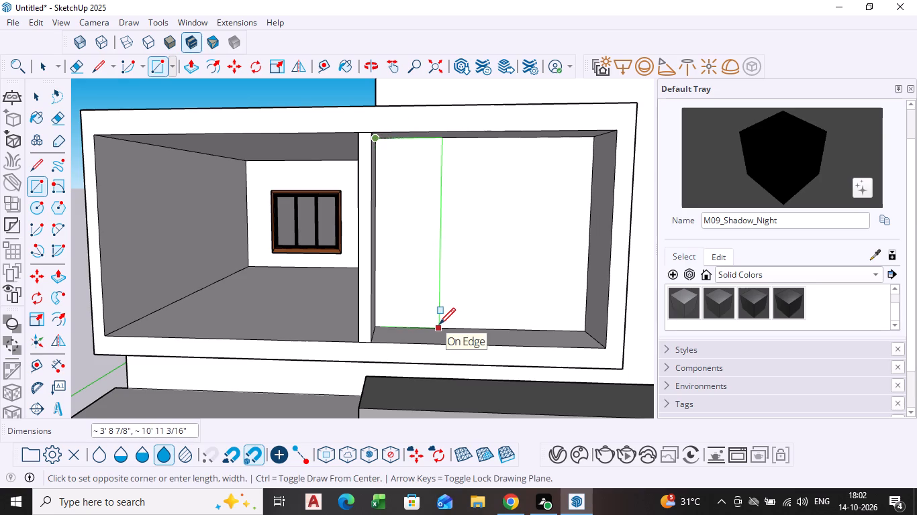
left_click(439, 326)
key("space")
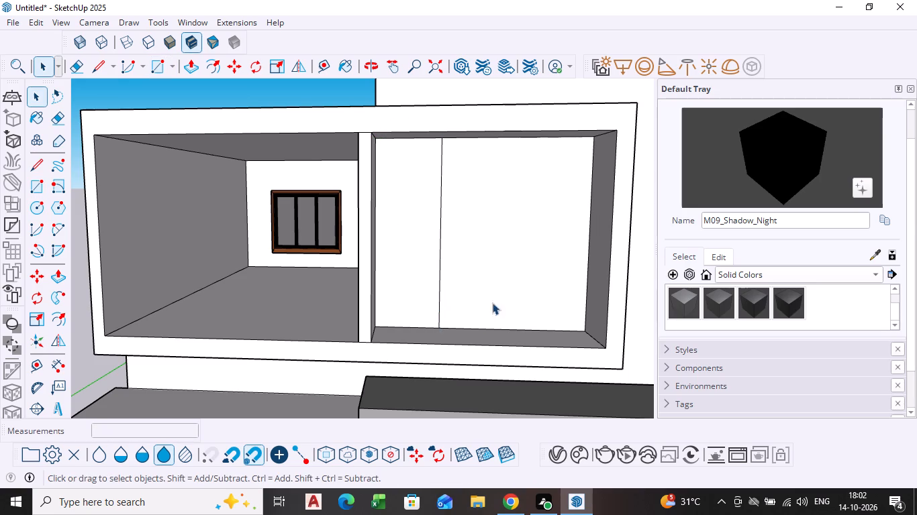
Copy the rectangle's free vertical edge about 8' 3 1/16" to the bay's far corner, dividing the span into 20 equal strips.
scroll(514, 274, "down", 3)
left_click(511, 274)
scroll(428, 262, "up", 3)
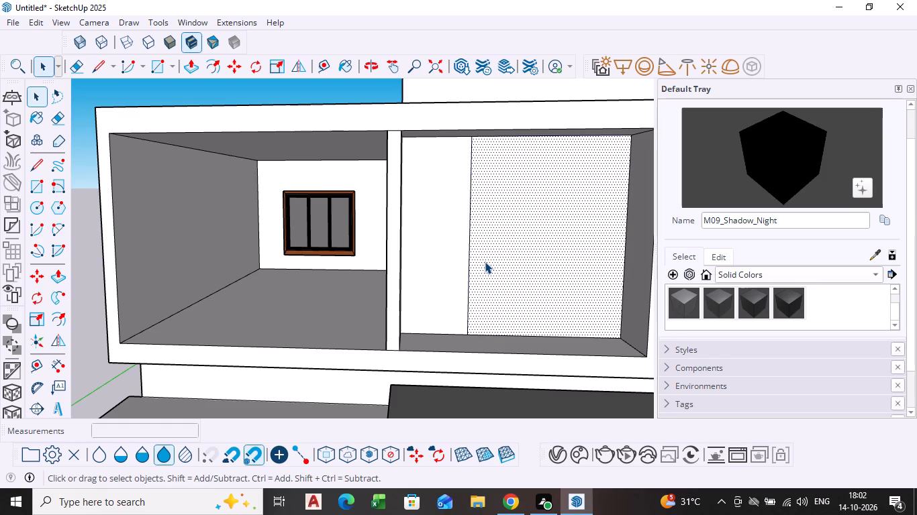
scroll(485, 262, "down", 3)
middle_click_drag(484, 262, 420, 242, "shift")
left_click(40, 173)
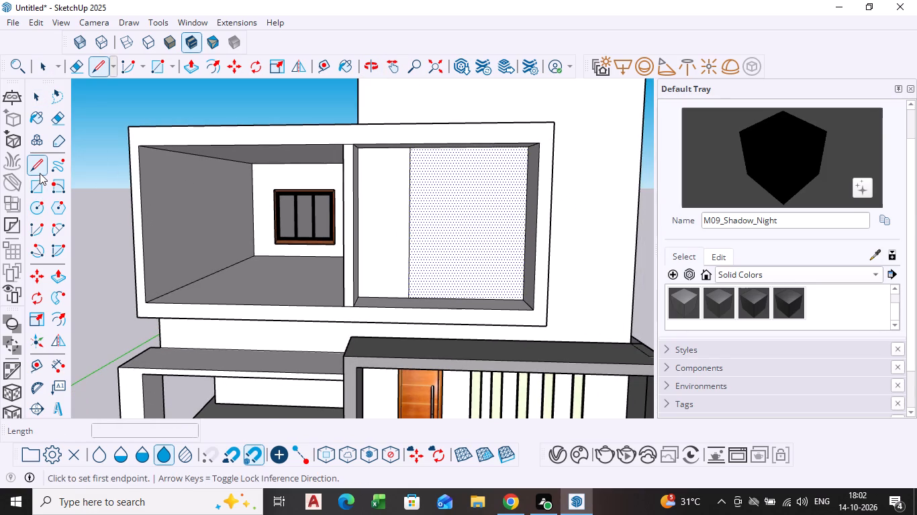
key("space")
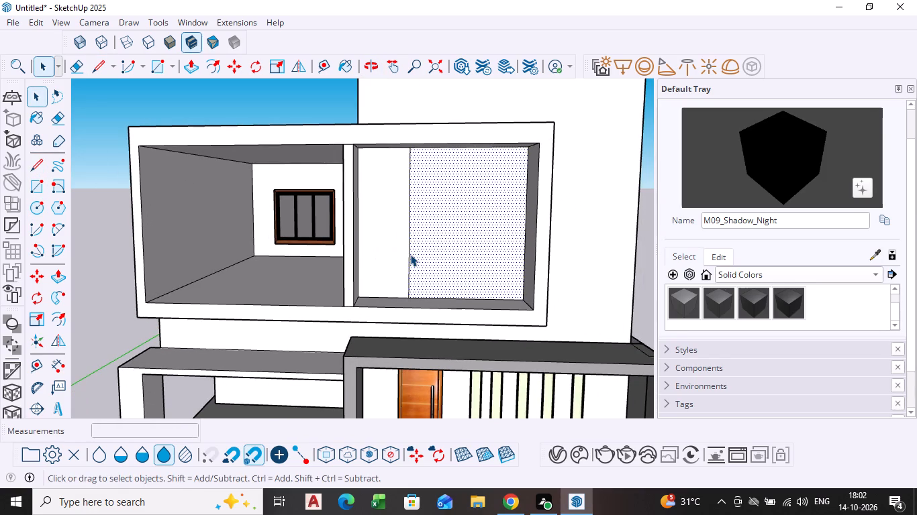
left_click(410, 254)
key("m")
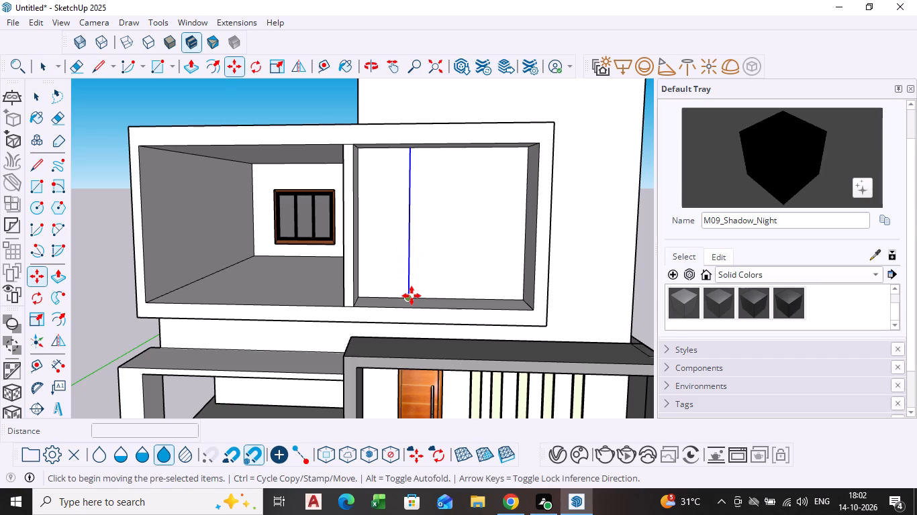
left_click(412, 296)
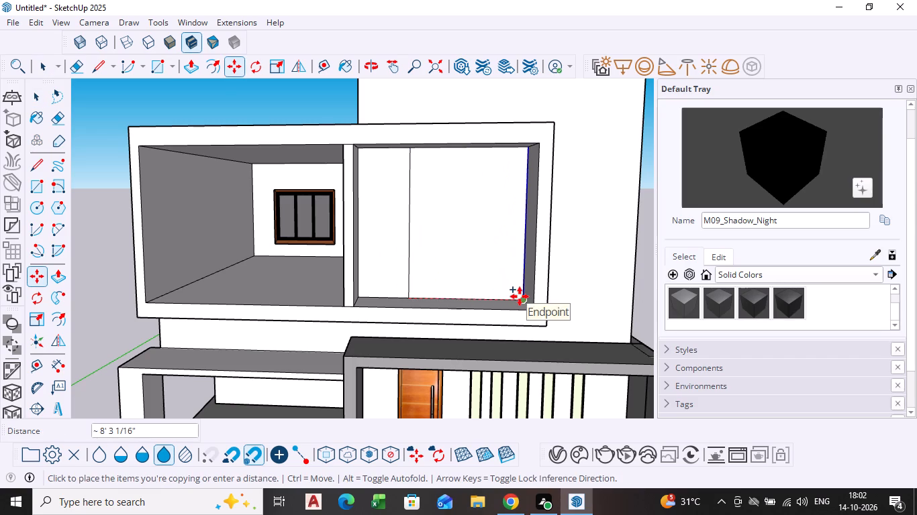
left_click(520, 296)
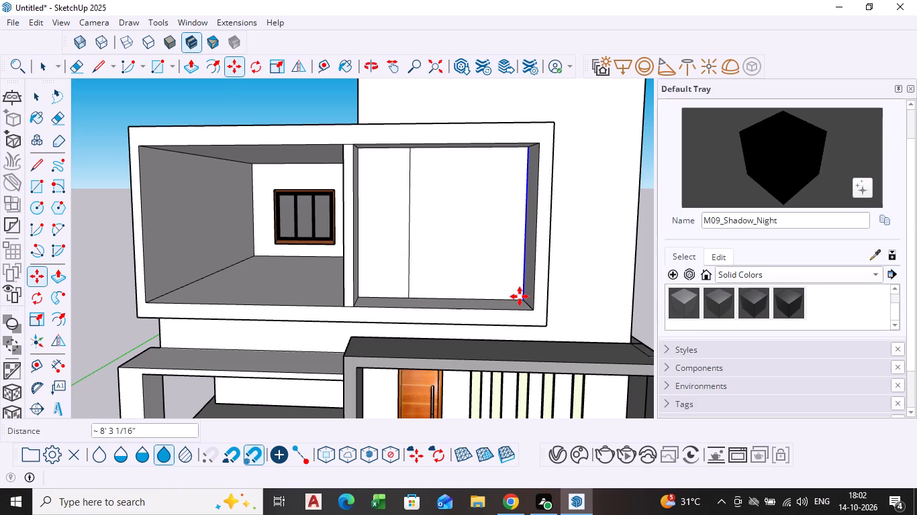
key("slash")
type("20")
key("Return")
key("space")
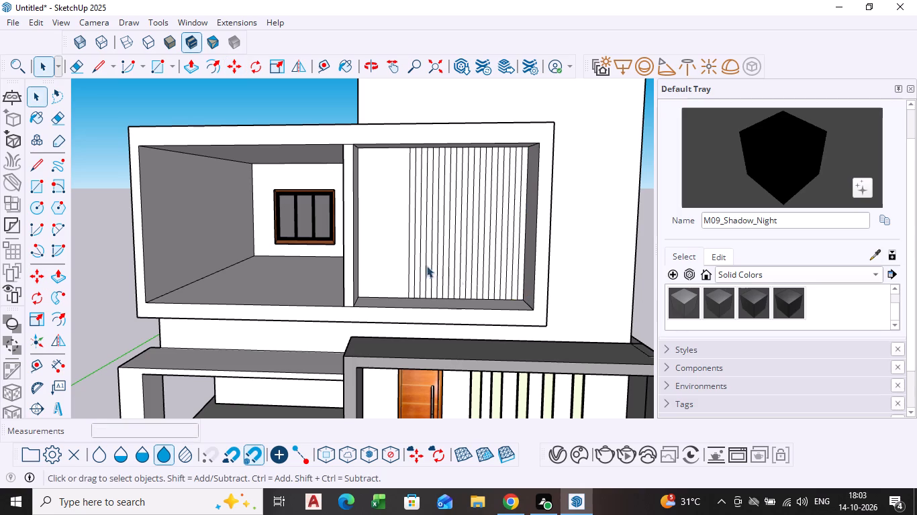
Push/pull the first narrow strip beside the plain panel about 1 1/4" out from the rear wall.
scroll(372, 261, "up", 1)
middle_click_drag(412, 266, 440, 270)
scroll(418, 266, "up", 4)
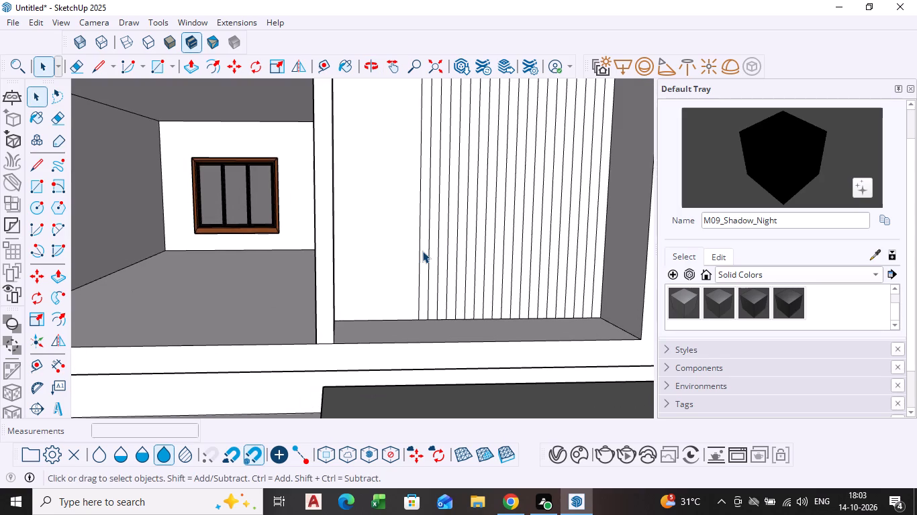
left_click(422, 251)
key("p")
double_click(422, 251)
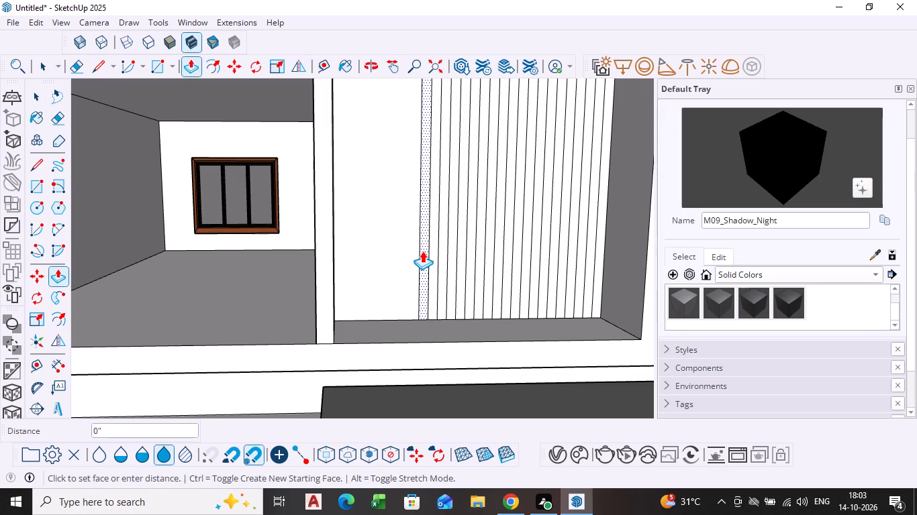
key("ctrl+z")
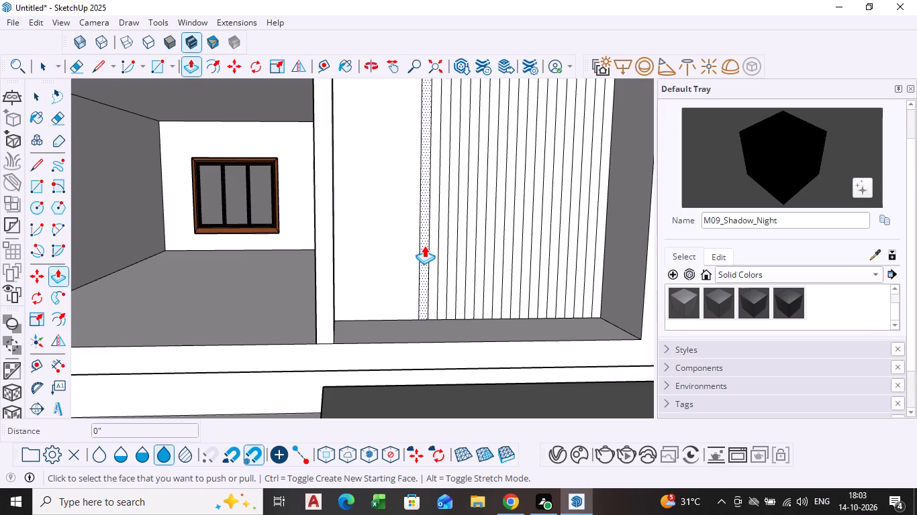
left_click(424, 245)
middle_click_drag(425, 247, 465, 264)
scroll(449, 262, "up", 6)
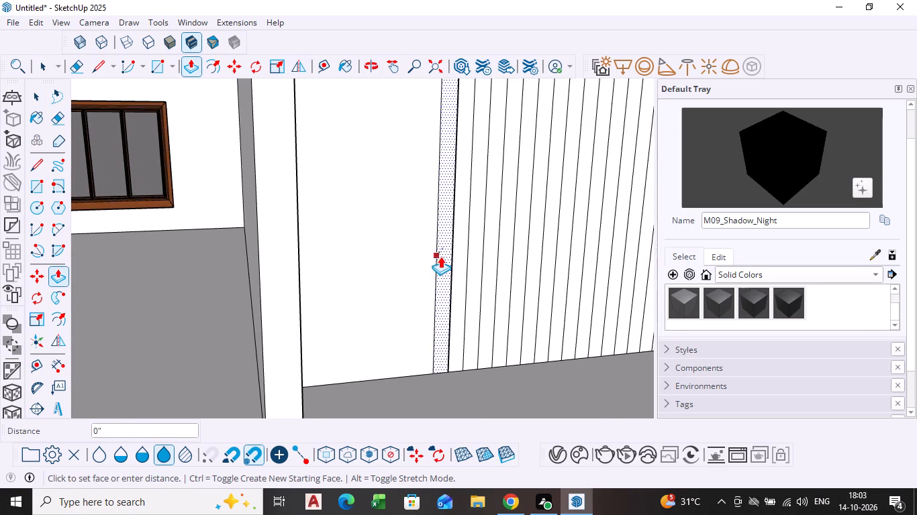
left_click(442, 253)
scroll(452, 249, "up", 5)
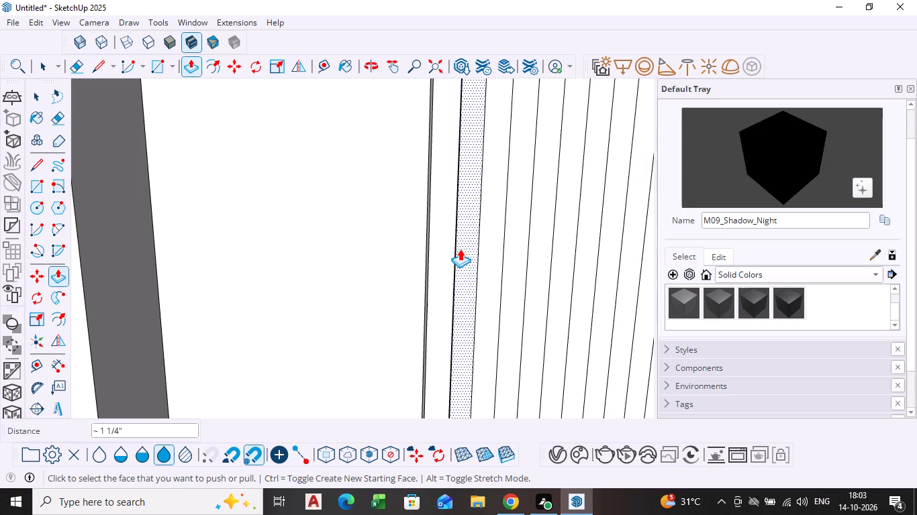
Repeat the same 1 1/4" push/pull on the next six strips, working away from the plain panel.
double_click(460, 249)
double_click(489, 249)
scroll(499, 255, "down", 5)
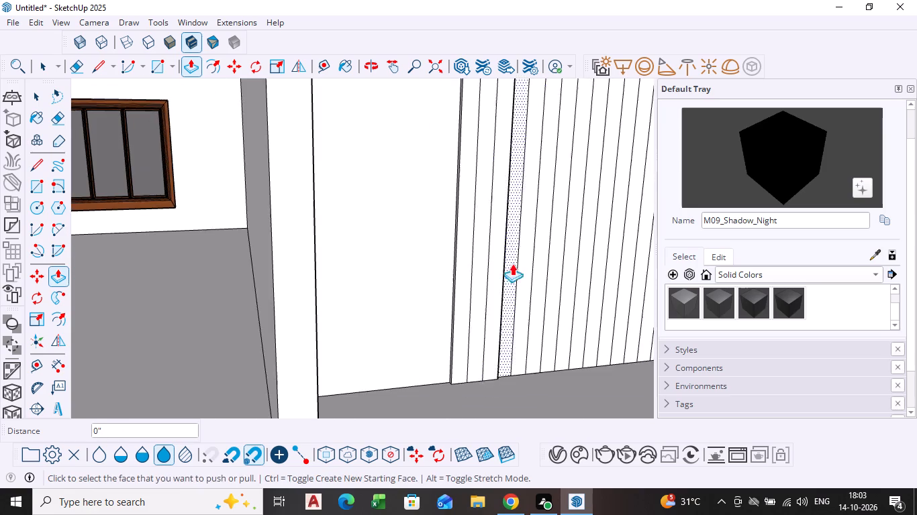
middle_click_drag(548, 274, 467, 264, "shift")
scroll(432, 249, "up", 4)
double_click(432, 249)
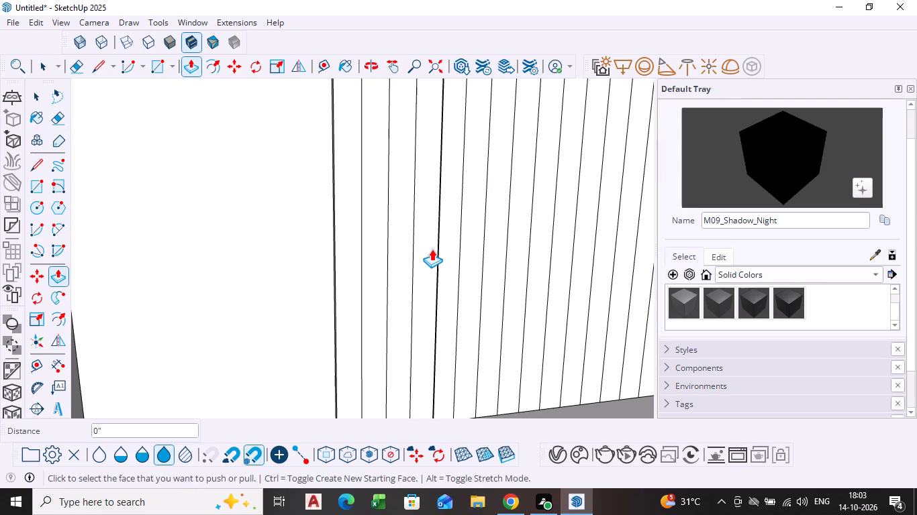
double_click(450, 237)
double_click(477, 233)
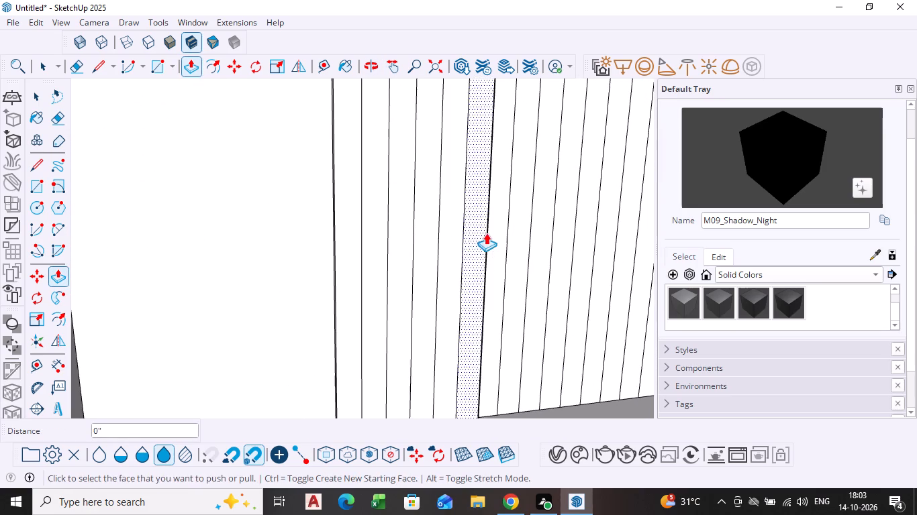
double_click(493, 233)
Repeat the same push/pull distance on the following six strips toward the middle of the striped wall and beyond.
scroll(513, 239, "down", 1, "shift")
middle_click_drag(513, 239, 444, 231, "shift")
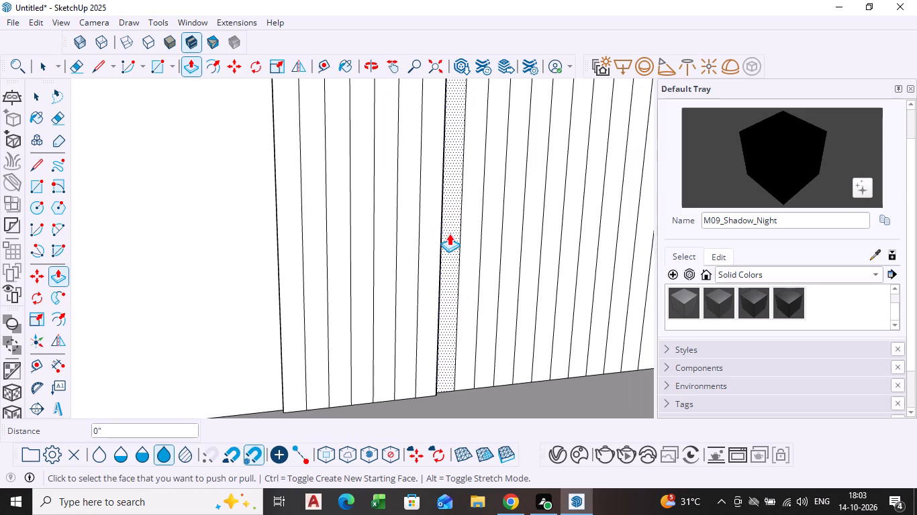
double_click(449, 233)
double_click(474, 235)
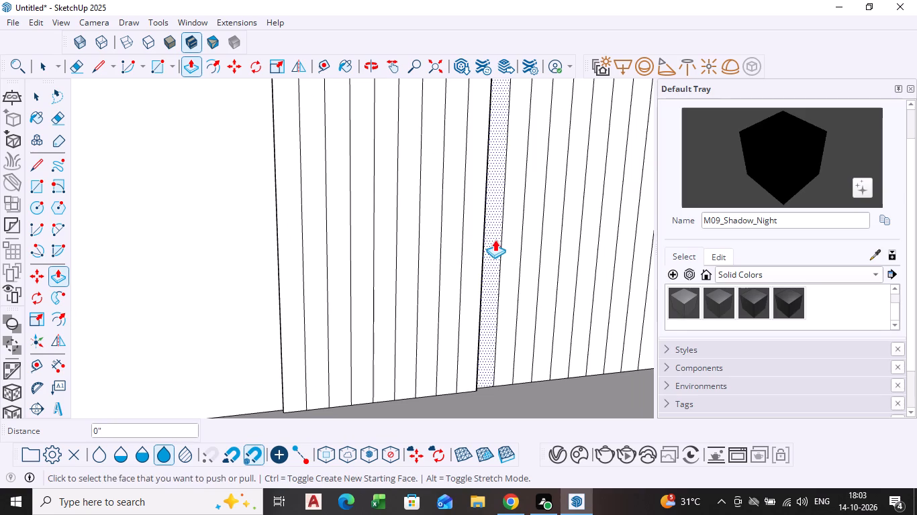
double_click(495, 239)
double_click(507, 241)
double_click(536, 241)
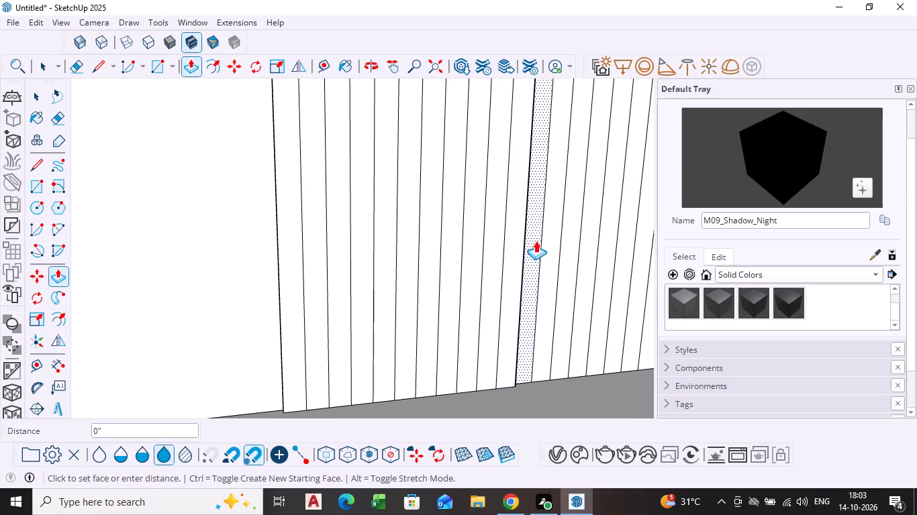
double_click(547, 239)
Repeat the same push/pull distance on the last seven strips up to the bay's far side wall and leave the command.
scroll(547, 239, "down", 1, "shift")
middle_click_drag(547, 239, 377, 230, "shift")
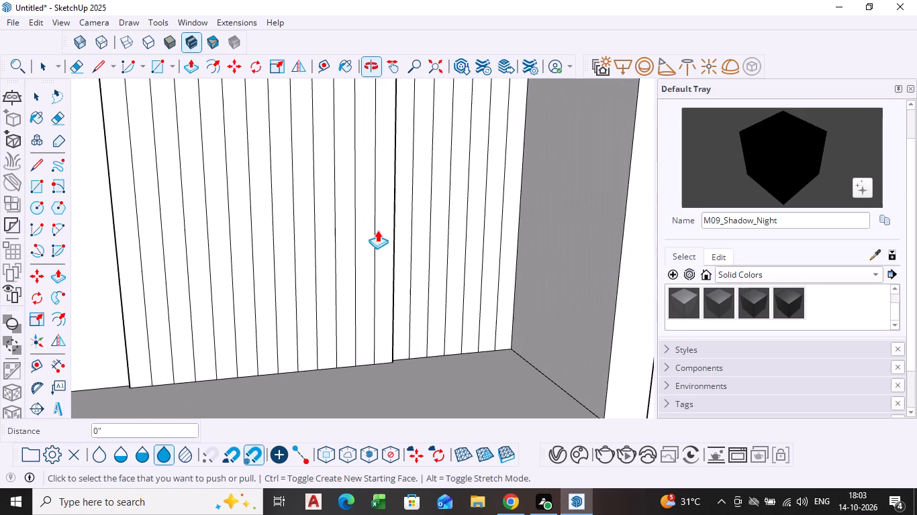
double_click(398, 230)
double_click(420, 230)
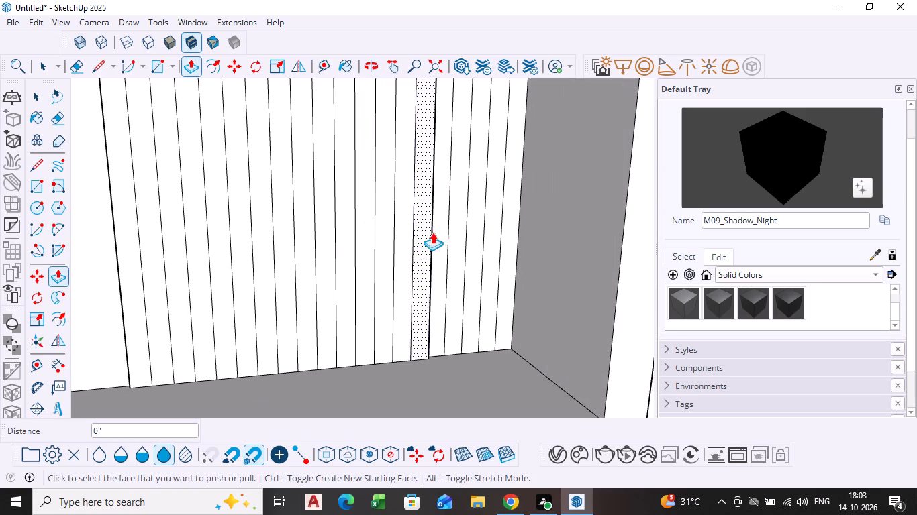
double_click(435, 232)
double_click(461, 235)
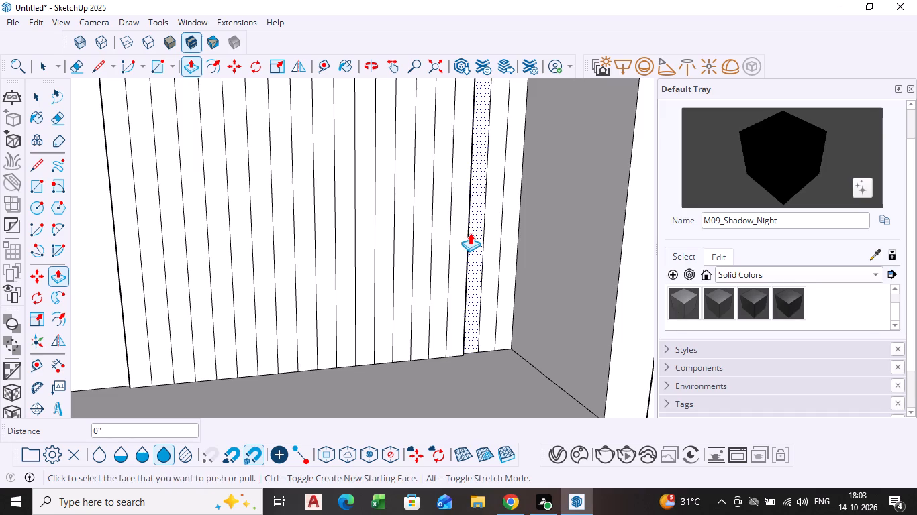
double_click(471, 233)
double_click(487, 234)
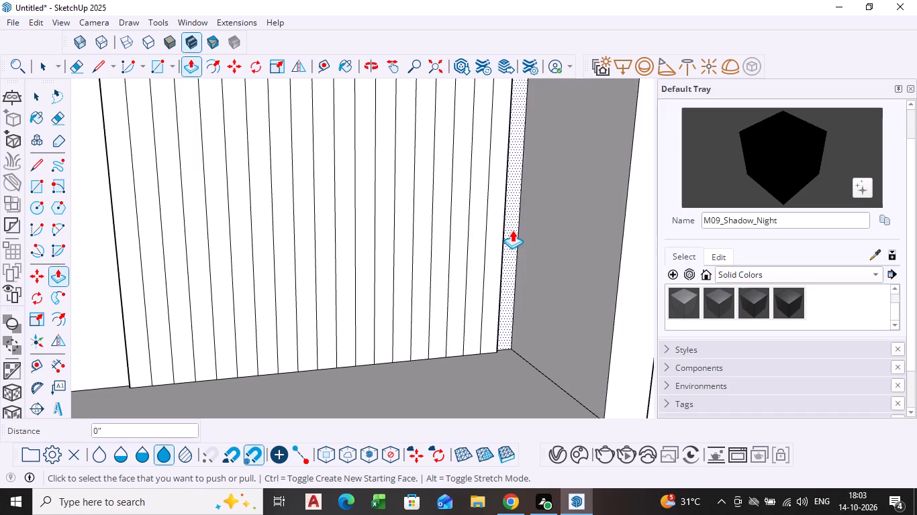
double_click(512, 230)
scroll(406, 250, "down", 4)
scroll(272, 264, "down", 3)
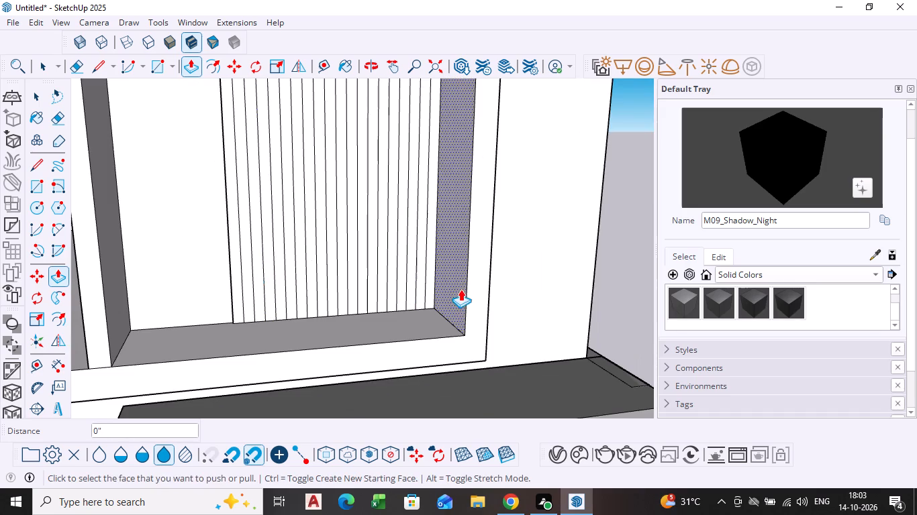
key("space")
left_click(646, 248)
Offset the outline of the plain panel beside the striped wall inward by about 1 7/8" to form a thin border.
scroll(326, 241, "down", 5)
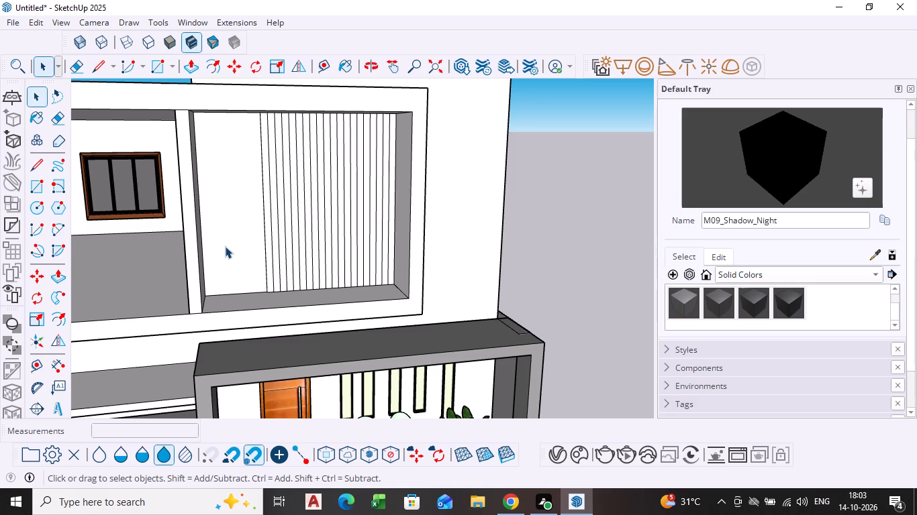
scroll(162, 221, "down", 2)
middle_click_drag(162, 221, 148, 221)
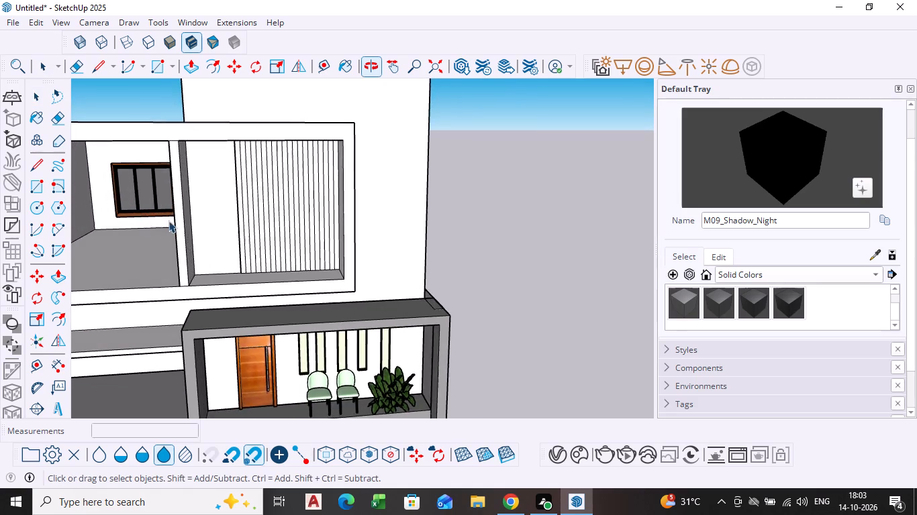
scroll(200, 215, "up", 4)
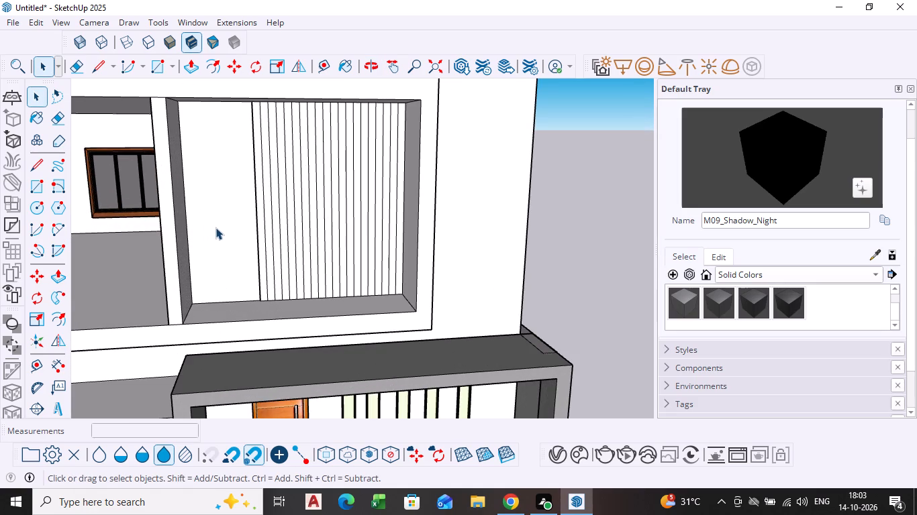
left_click(204, 235)
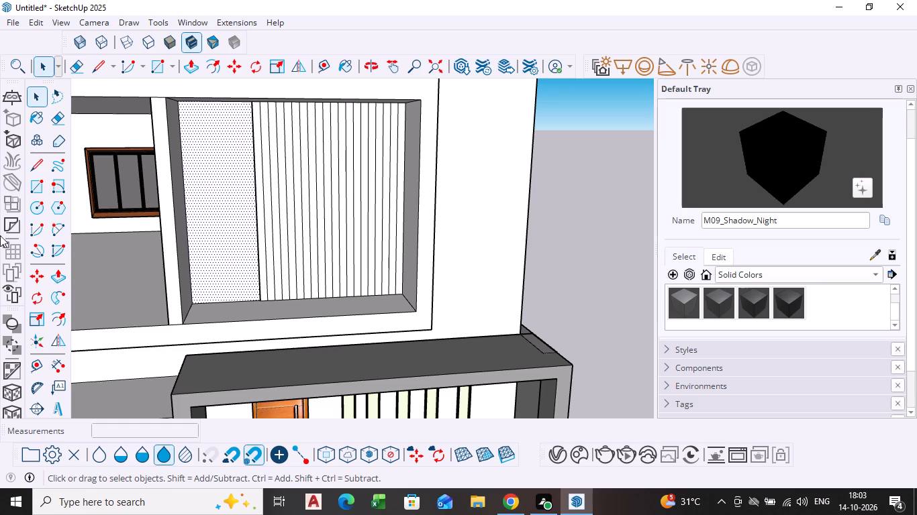
left_click(50, 321)
left_click(209, 248)
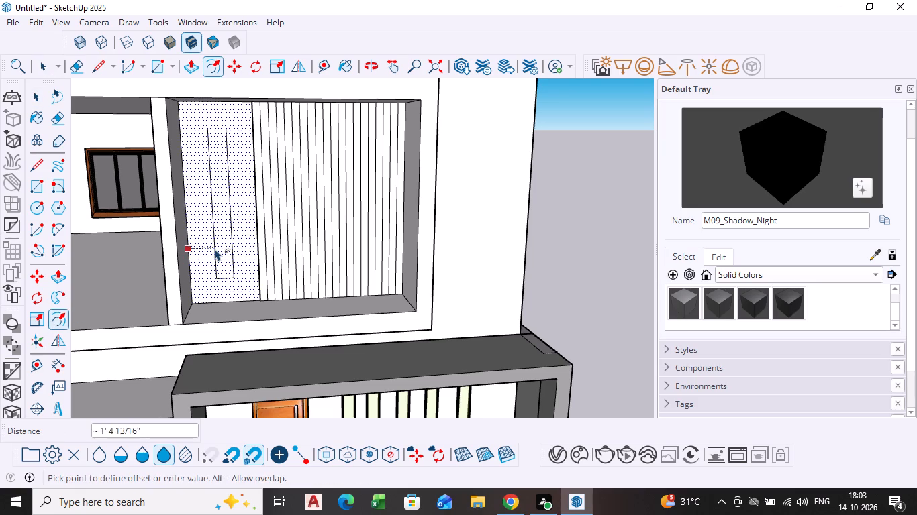
scroll(200, 254, "up", 8)
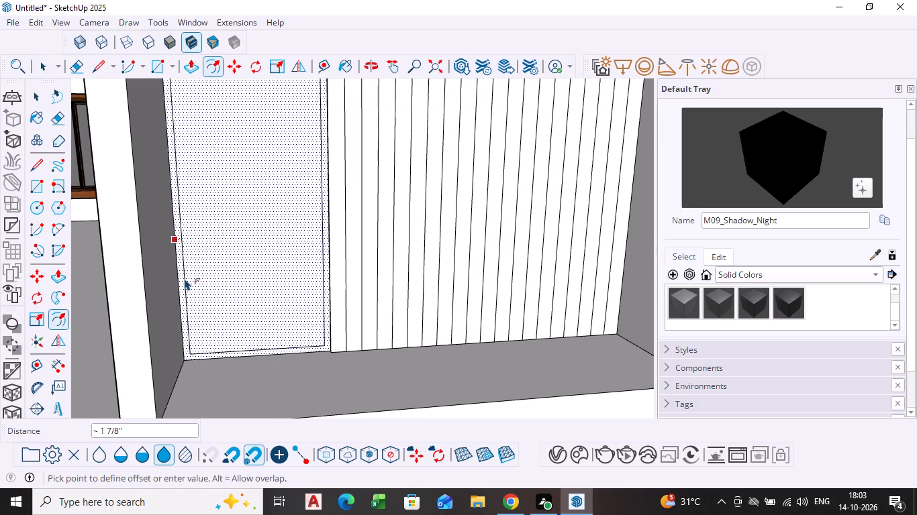
left_click(185, 278)
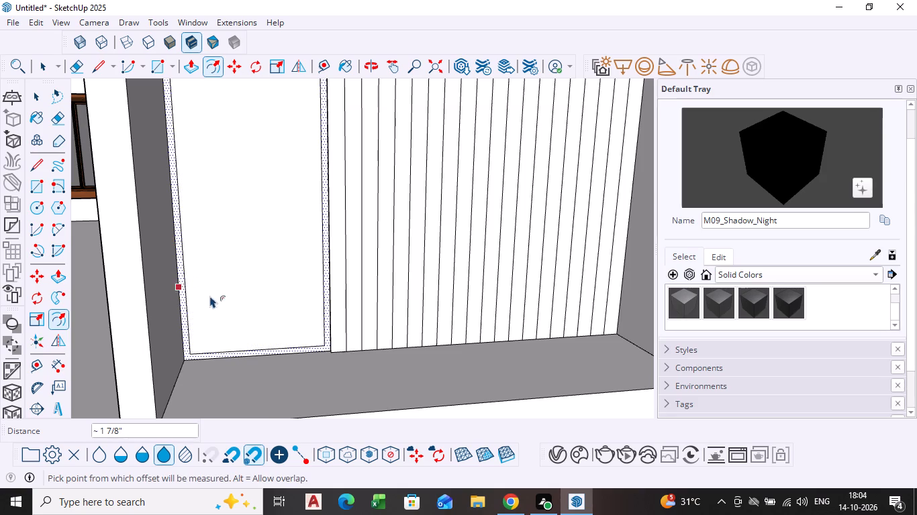
key("space")
scroll(215, 300, "down", 4)
scroll(415, 257, "down", 3)
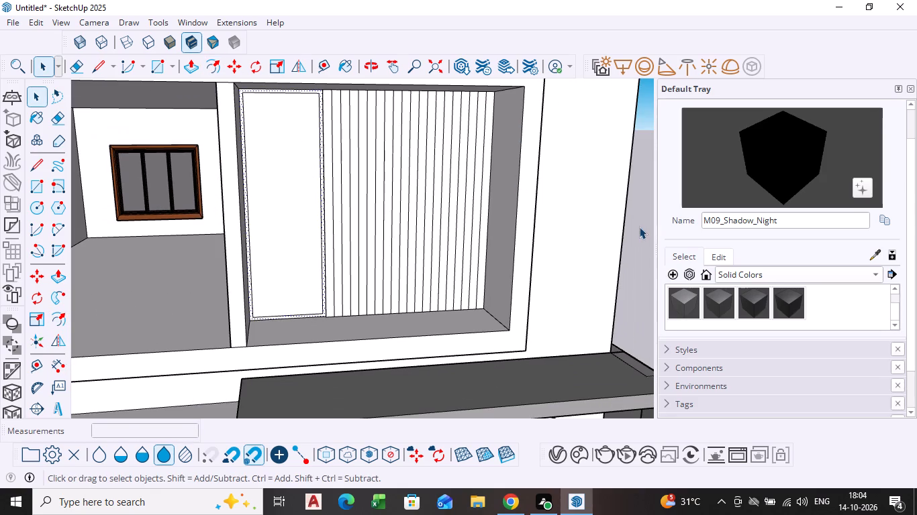
left_click(638, 227)
Draw a vertical centre line about 10' 7 3/8" long between the top and bottom midpoints of the inset panel outline.
scroll(357, 271, "up", 2)
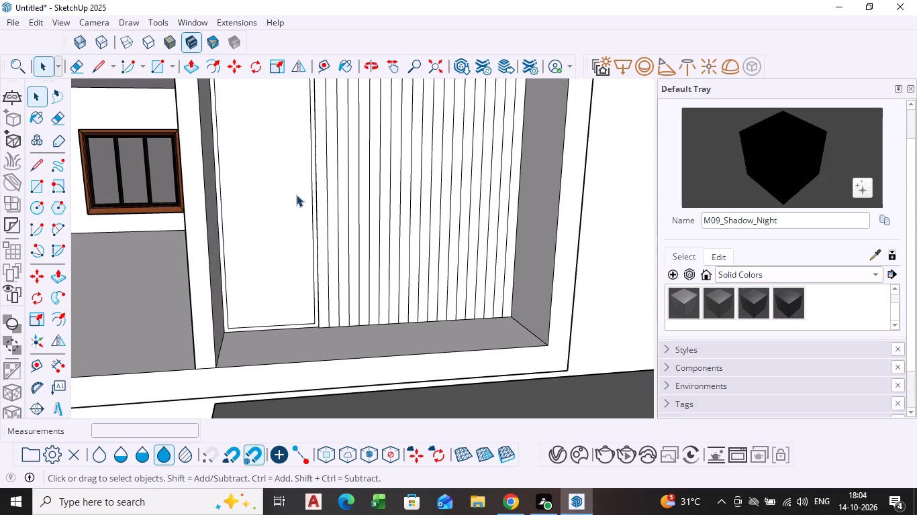
middle_click_drag(290, 193, 289, 263, "shift")
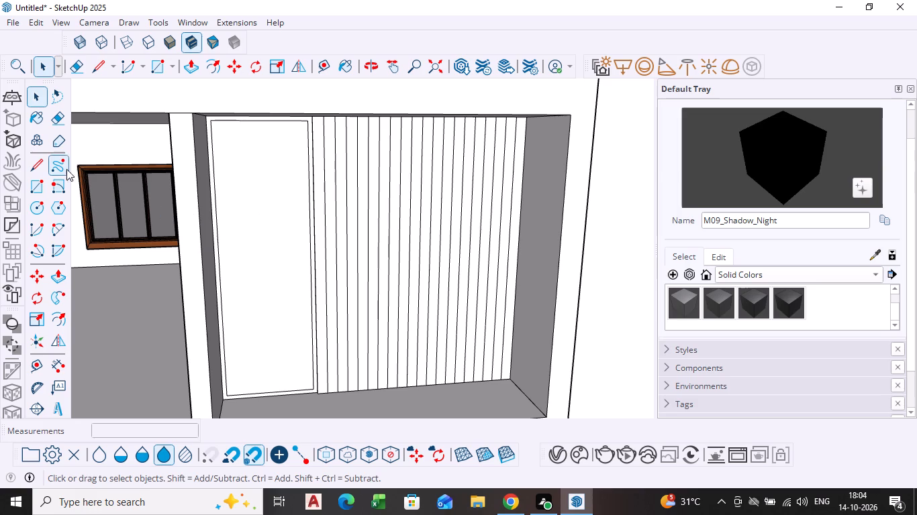
left_click(36, 168)
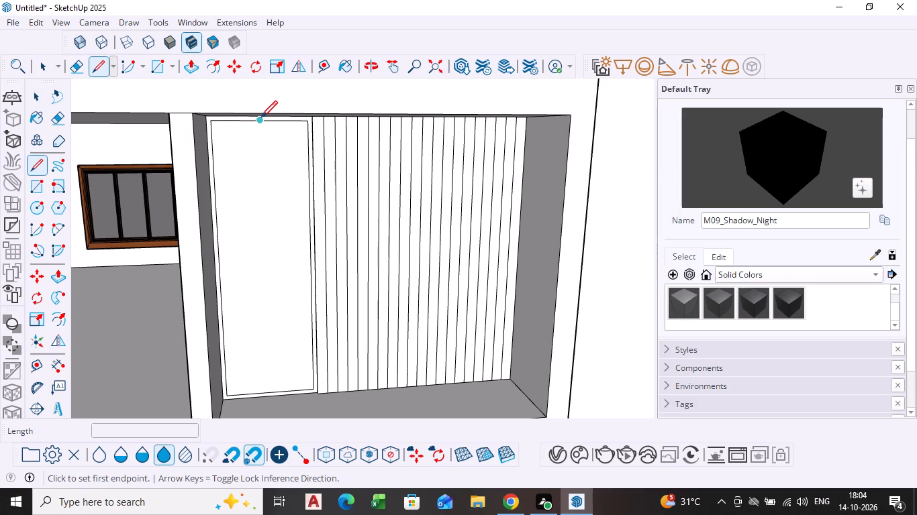
left_click(261, 119)
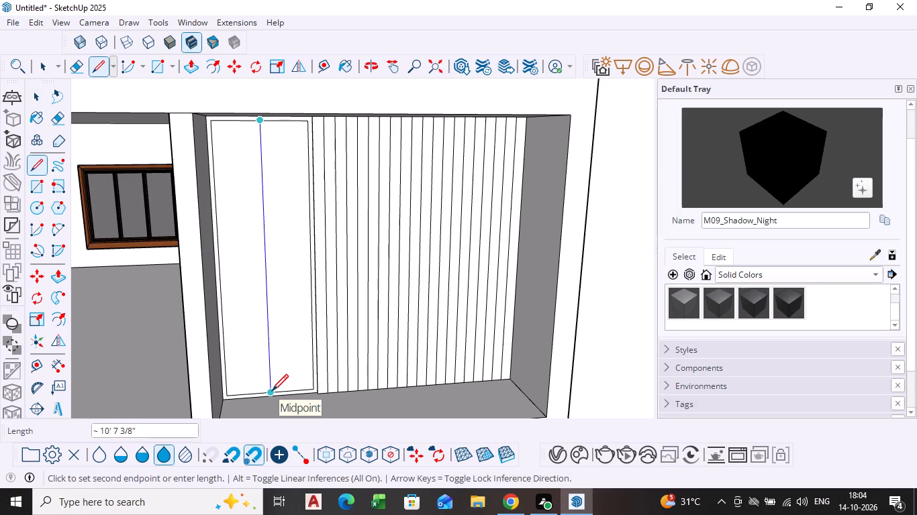
scroll(272, 392, "up", 4)
left_click(272, 392)
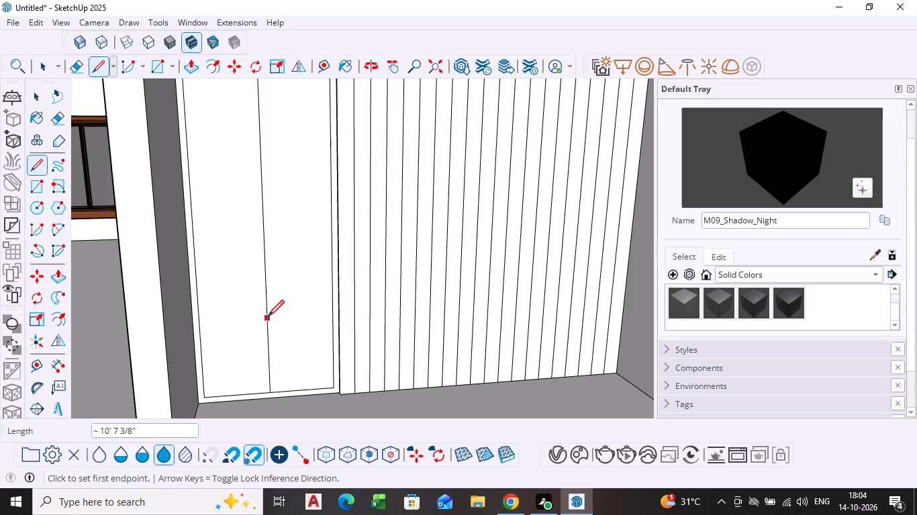
key("space")
Copy the centre line about 1 1/16" away from the striped wall, and nudge the copy about 5/16" back toward the centre.
left_click(269, 345)
key("m")
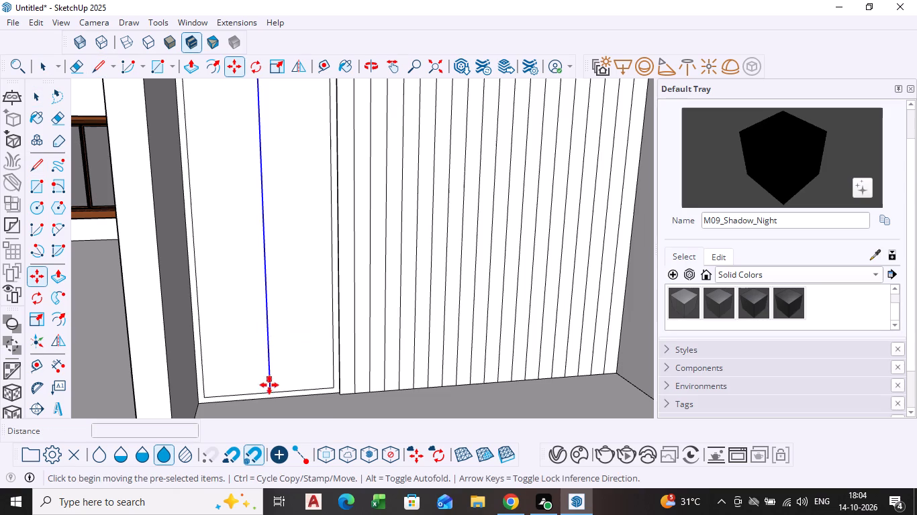
scroll(273, 394, "up", 4)
left_click(269, 390)
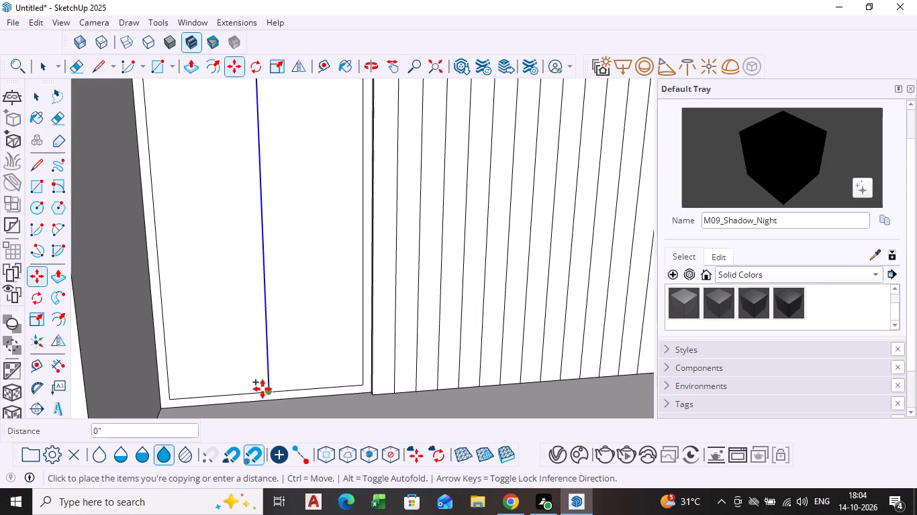
scroll(262, 389, "up", 5)
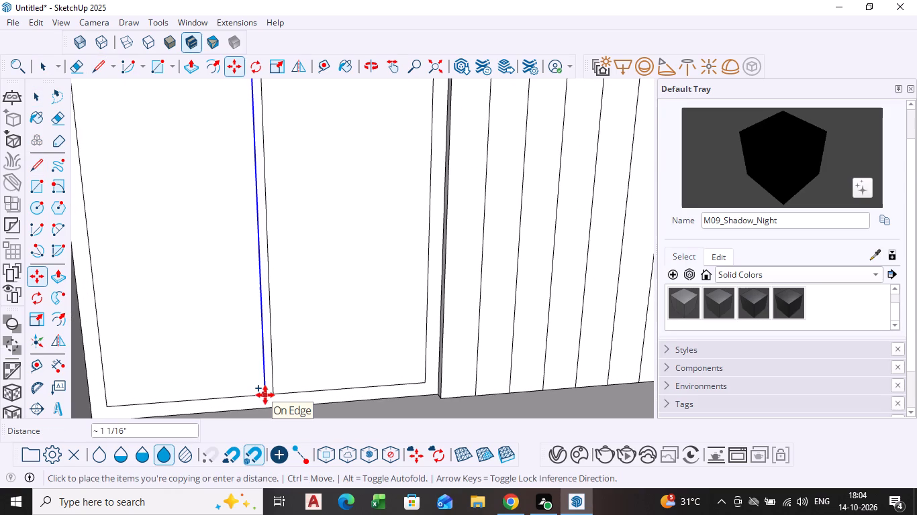
left_click(265, 395)
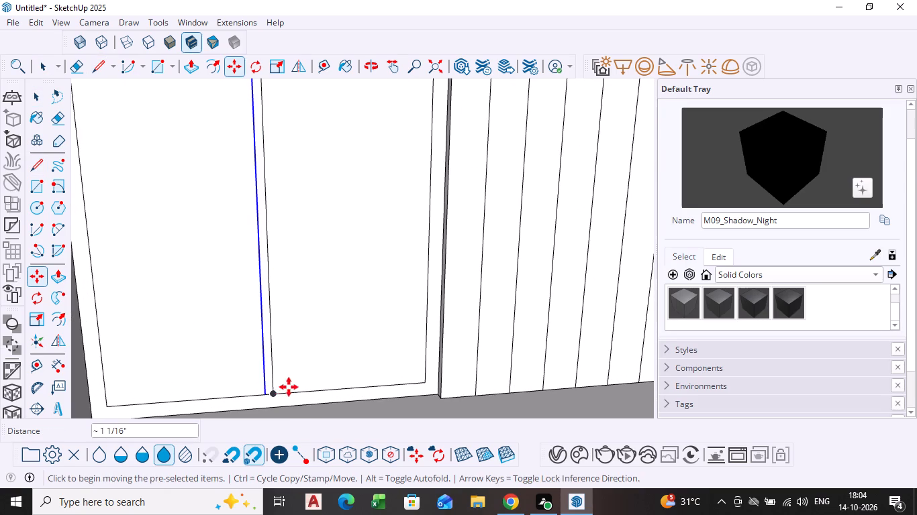
scroll(264, 392, "up", 3)
left_click(264, 393)
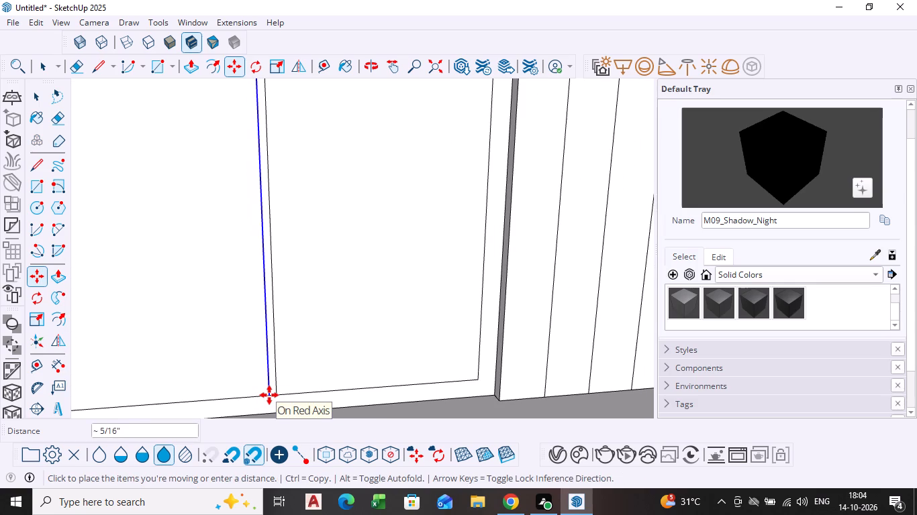
left_click(271, 395)
key("space")
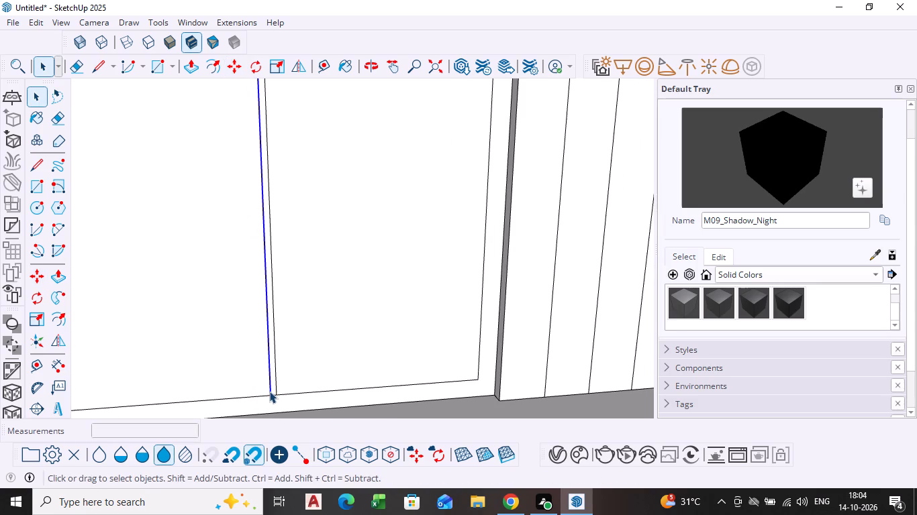
Copy the original centre line about 9/16" toward the striped wall and delete the original, leaving a narrow vertical divider.
scroll(269, 391, "up", 2)
left_click(278, 389)
key("m")
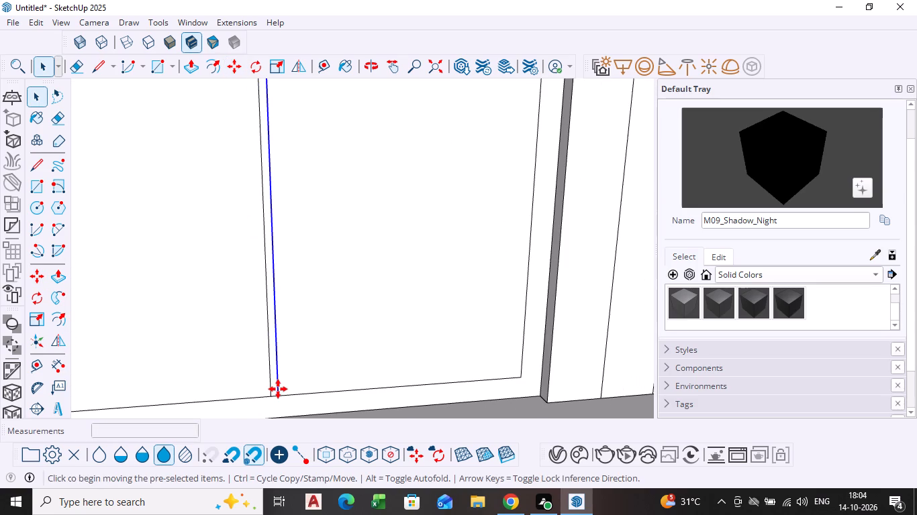
left_click(278, 394)
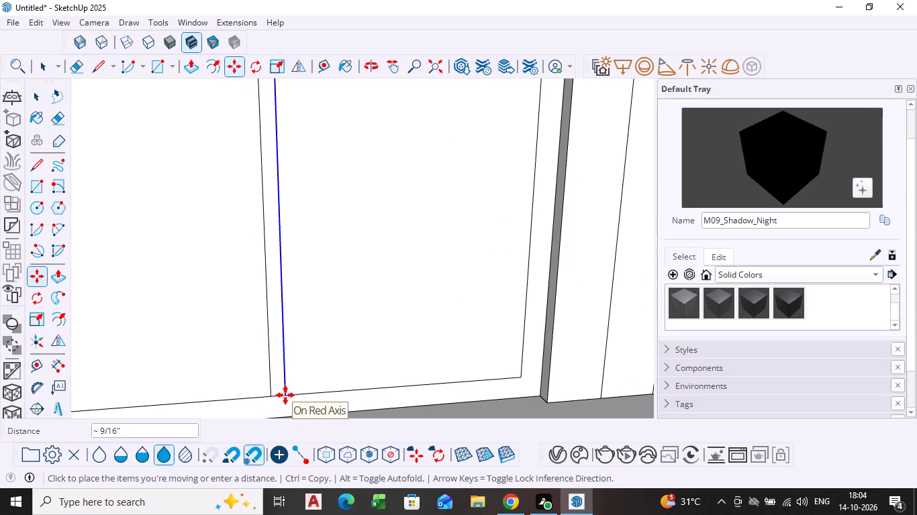
left_click(285, 395)
key("space")
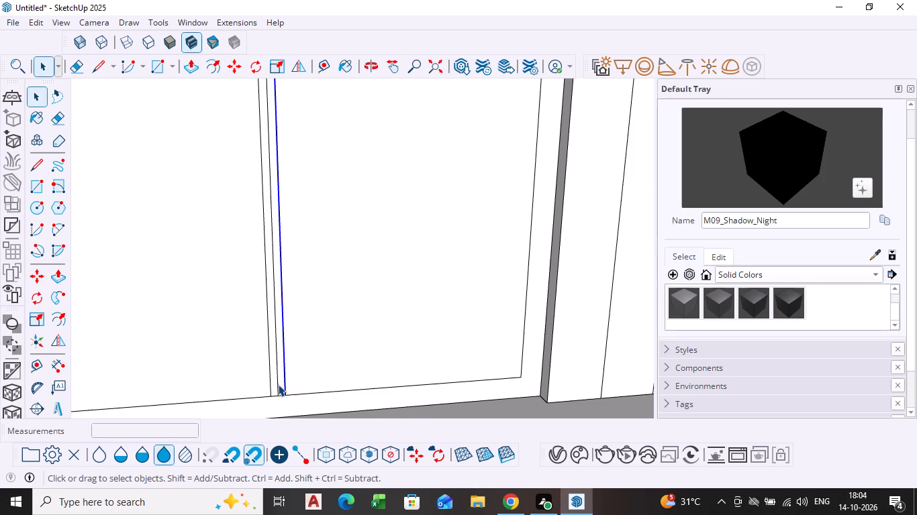
left_click(278, 384)
key("Delete")
Draw a horizontal line about 3' 5 1/16" long across the inset panel, a short distance below its top edge.
scroll(269, 367, "down", 14)
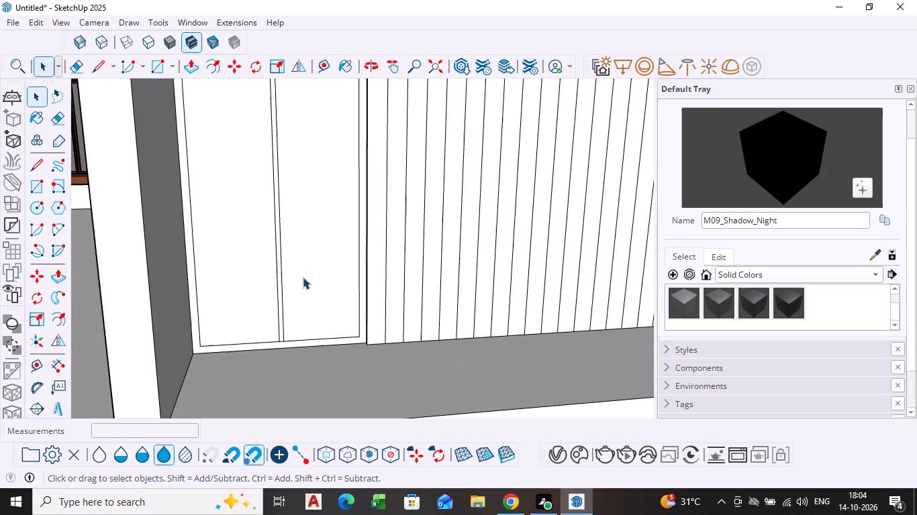
scroll(285, 242, "down", 1, "shift")
middle_click_drag(285, 243, 265, 287, "shift")
scroll(261, 239, "down", 1)
middle_click_drag(260, 239, 245, 384, "shift")
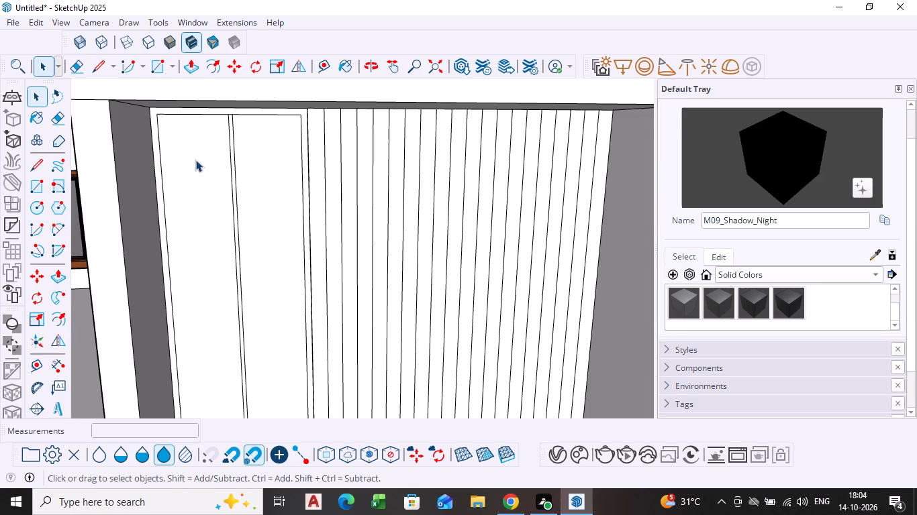
middle_click_drag(201, 166, 200, 201)
scroll(199, 234, "down", 1)
middle_click_drag(200, 234, 206, 162, "shift")
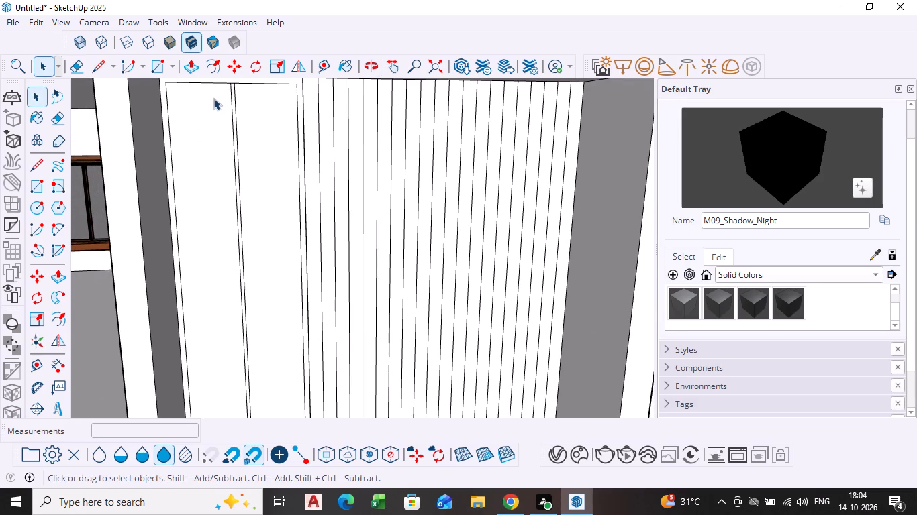
key("l")
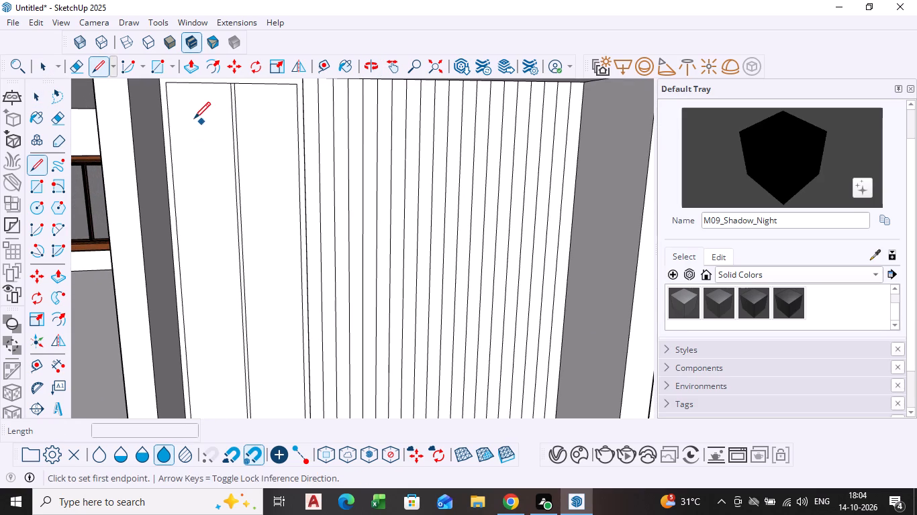
left_click(172, 125)
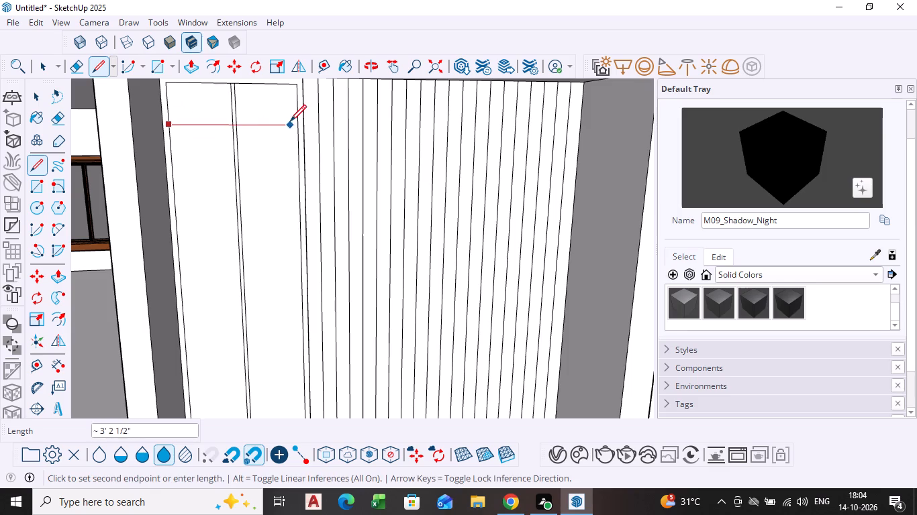
left_click(295, 123)
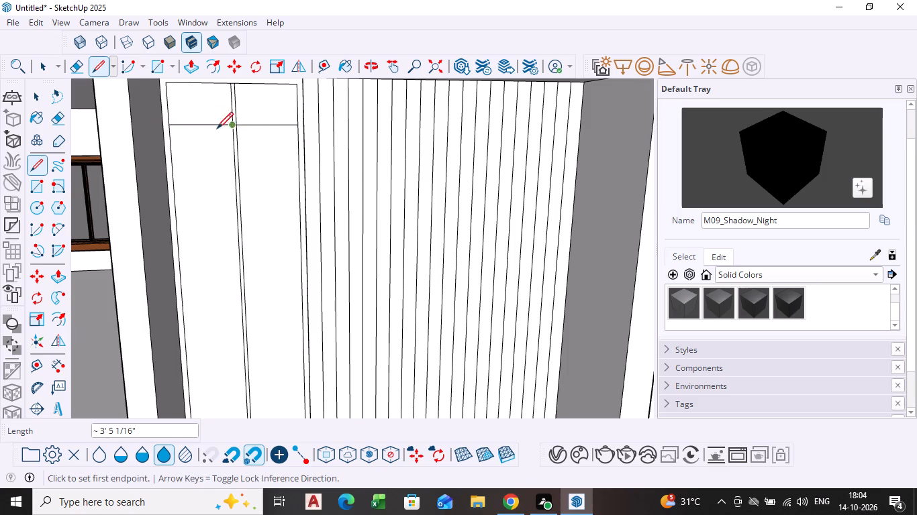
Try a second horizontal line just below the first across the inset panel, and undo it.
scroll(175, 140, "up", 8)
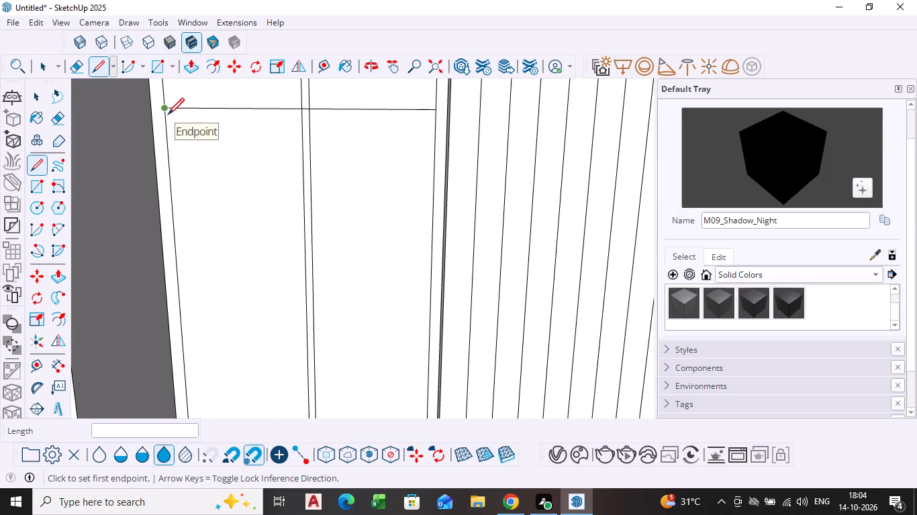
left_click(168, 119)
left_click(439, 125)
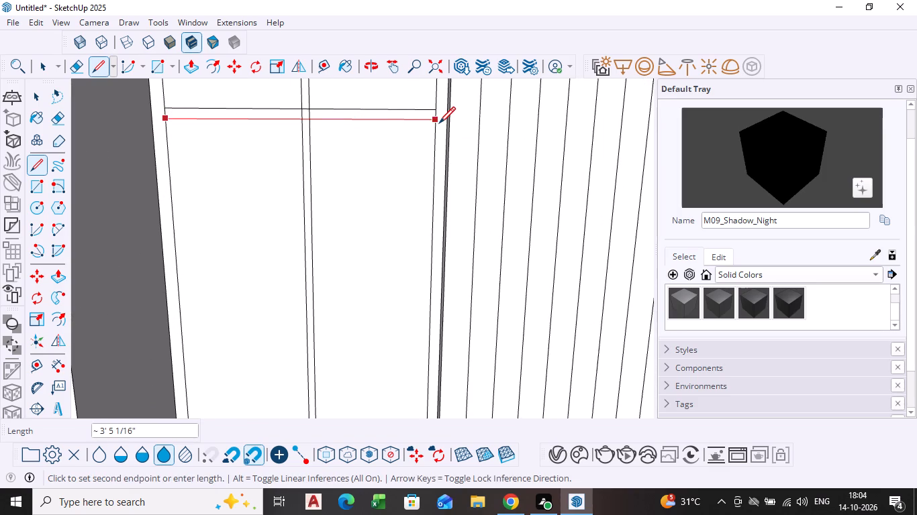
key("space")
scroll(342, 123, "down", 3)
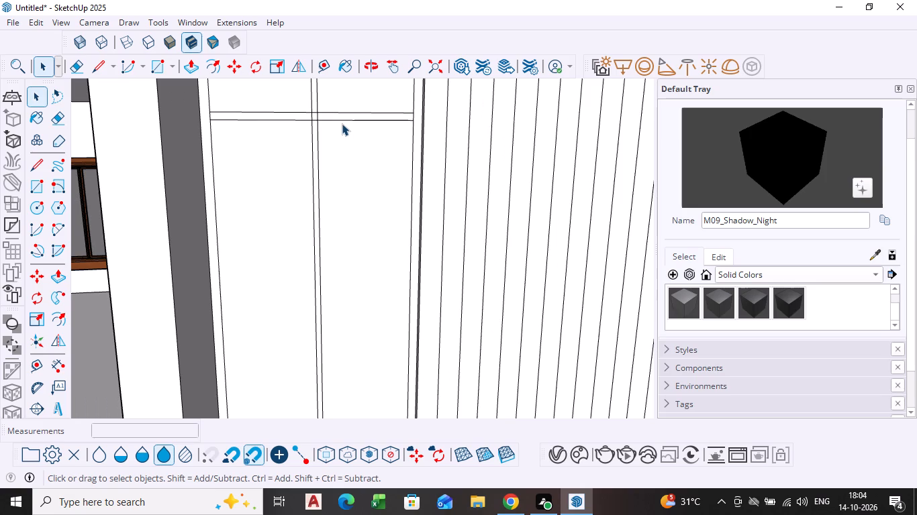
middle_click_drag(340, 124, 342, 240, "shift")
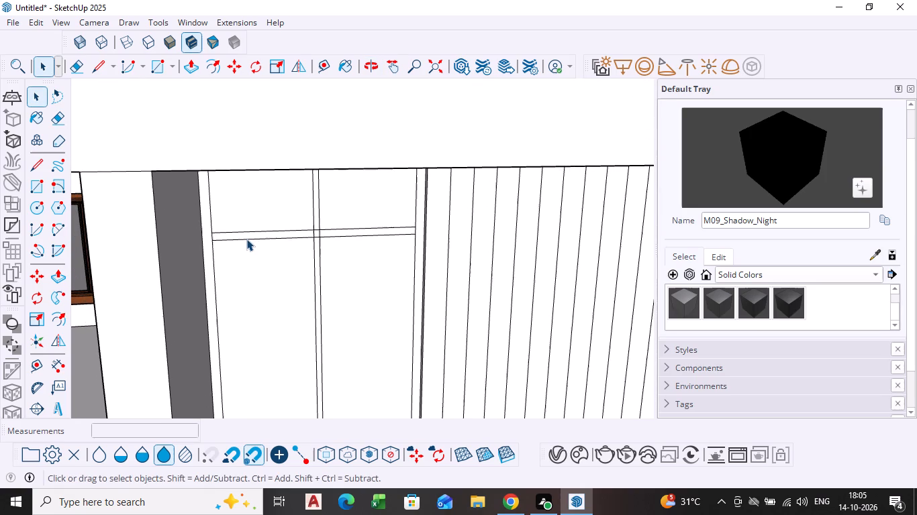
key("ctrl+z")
Draw a second horizontal line about 3' 5 1/16" long just below the first, outlining a narrow crossbar across the inset panel.
scroll(244, 239, "up", 2)
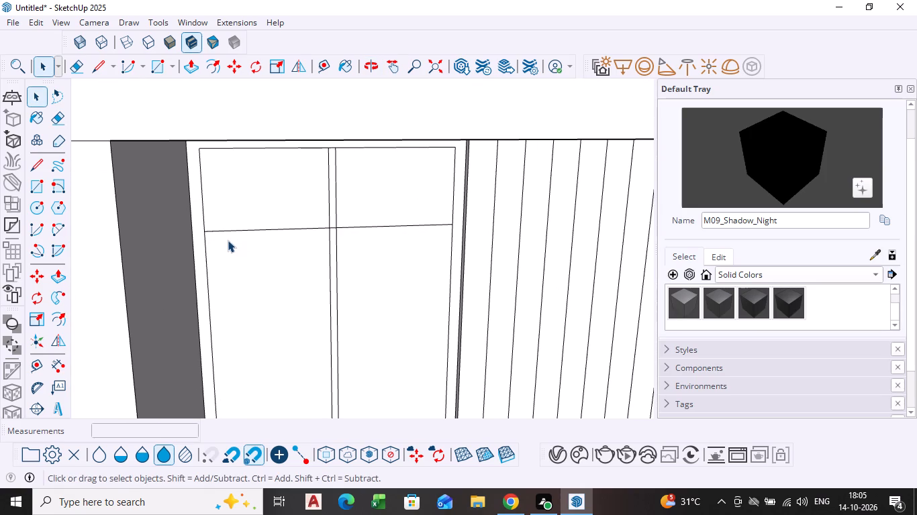
key("l")
scroll(205, 240, "up", 4)
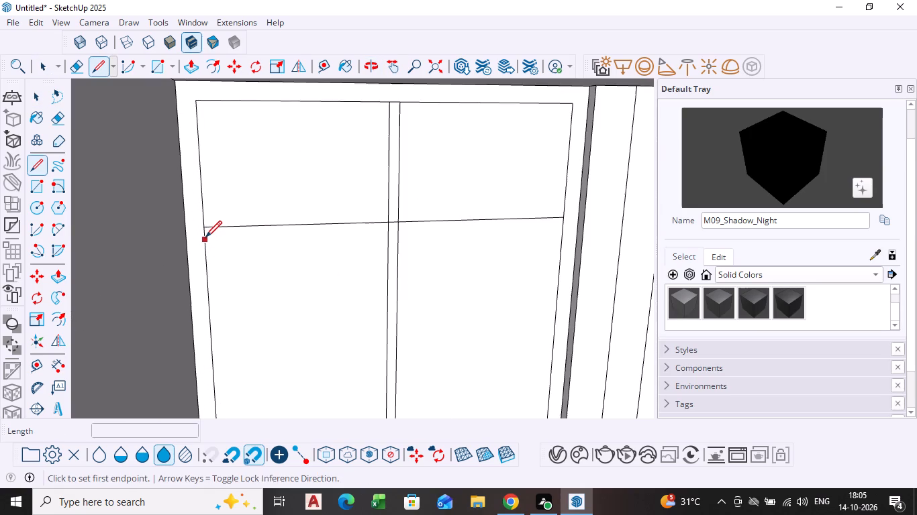
left_click(206, 237)
left_click(563, 234)
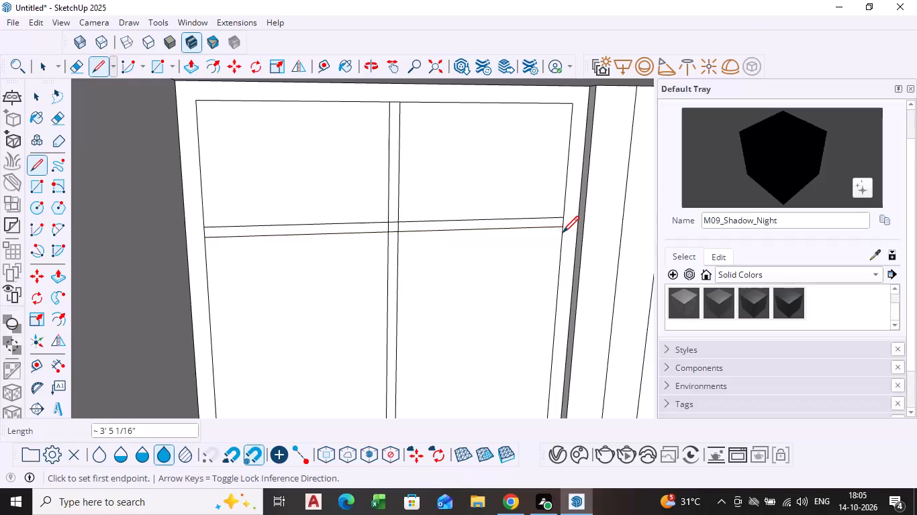
Draw a narrow diagonal bar across the upper pane farther from the striped wall, using parallel lines about 1' 11 13/16" and 1' 9 5/8" long.
key("space")
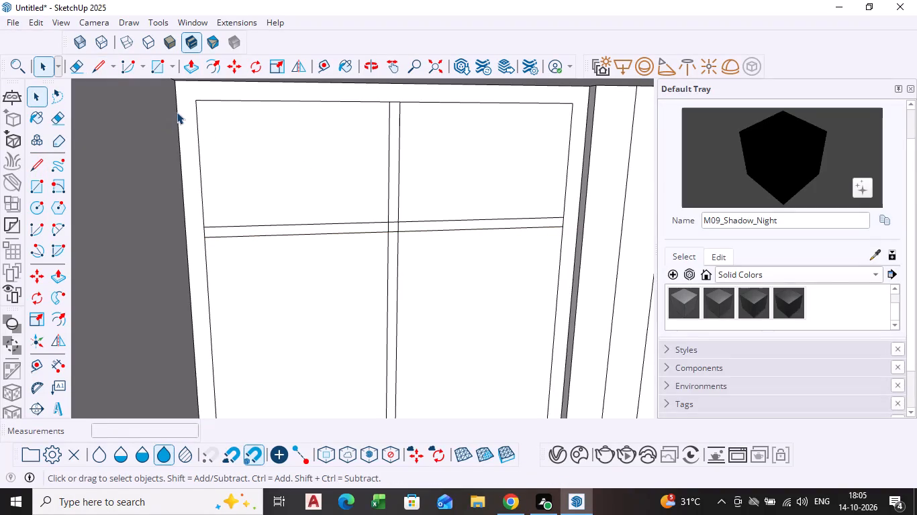
left_click(36, 168)
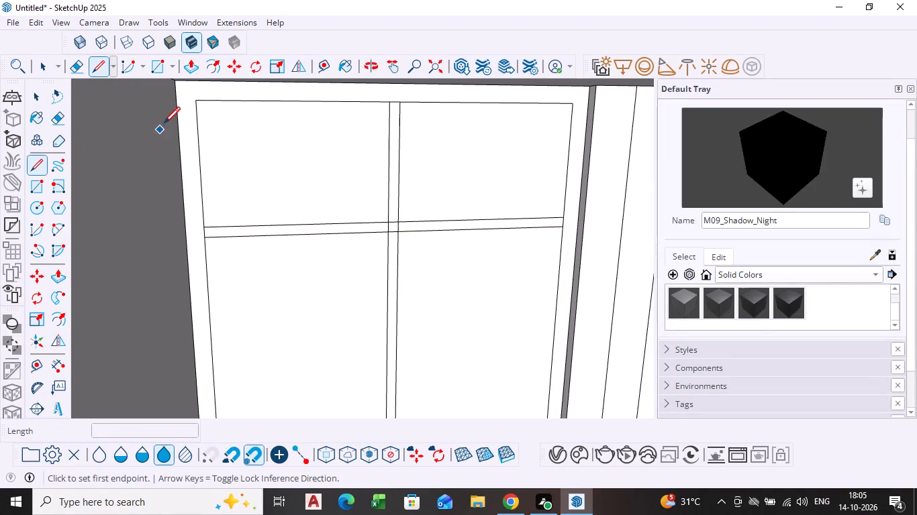
left_click(199, 105)
left_click(389, 222)
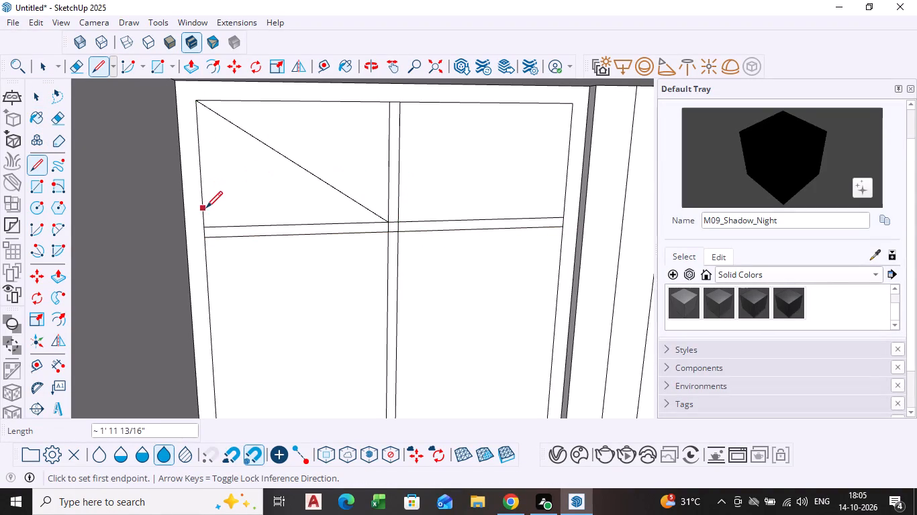
left_click(215, 102)
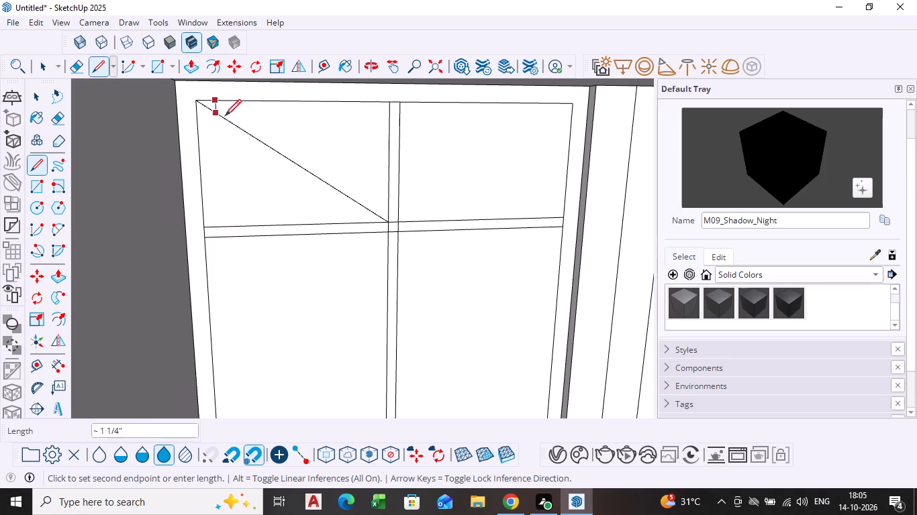
left_click(387, 212)
Draw the opposite diagonal bar across the same pane with parallel lines about 1' 11 13/16" and 1' 9 5/8" long, forming an X.
left_click(211, 225)
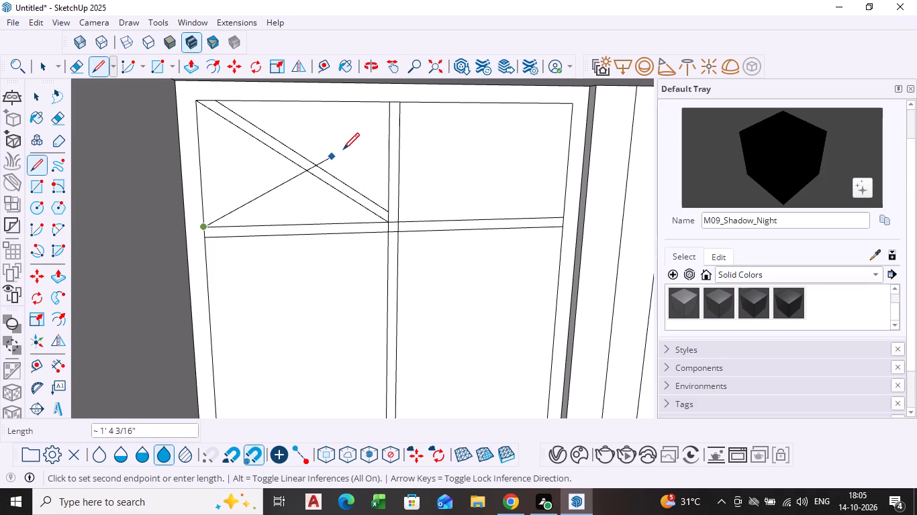
left_click(389, 105)
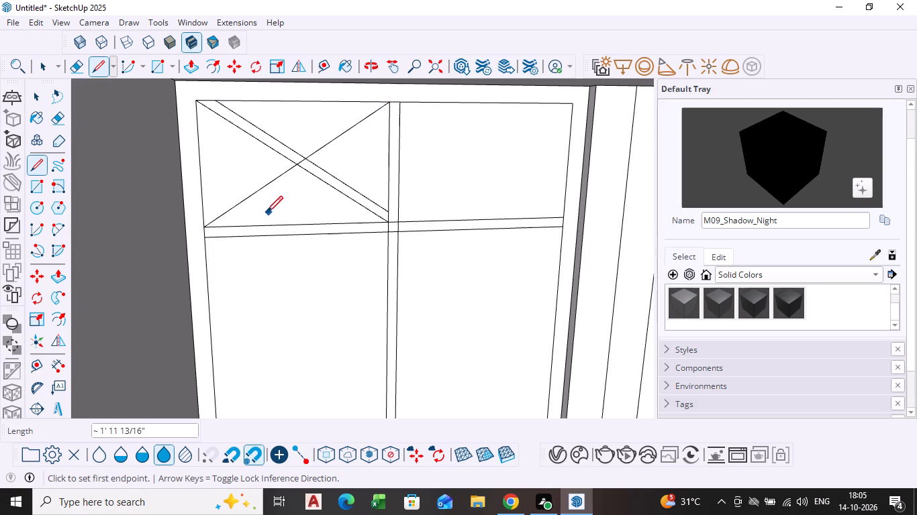
left_click(216, 229)
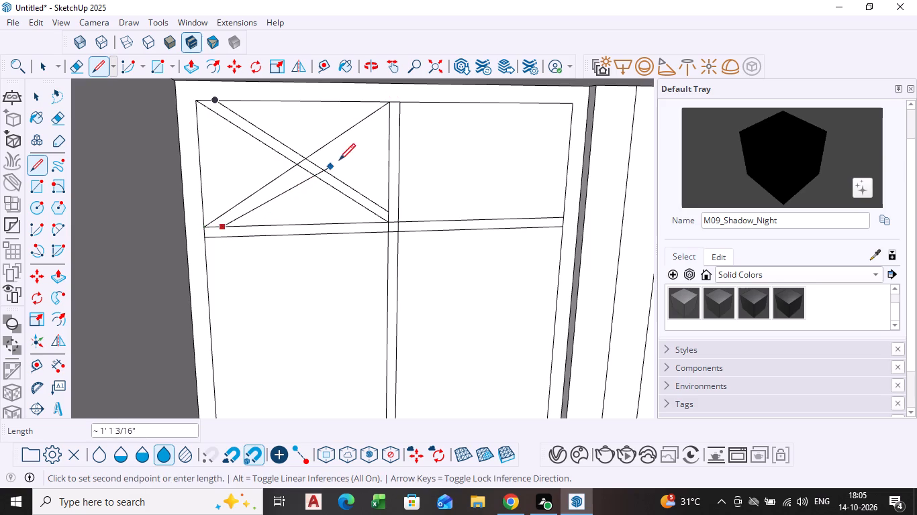
left_click(393, 113)
Delete the four short line segments where the two diagonal bars cross, merging them into one X-shaped brace.
key("space")
scroll(338, 135, "up", 4)
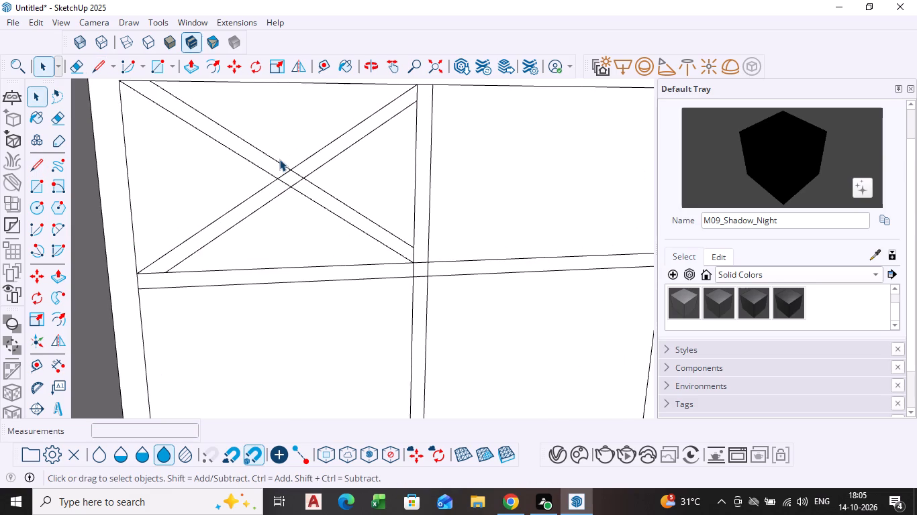
scroll(279, 159, "up", 7)
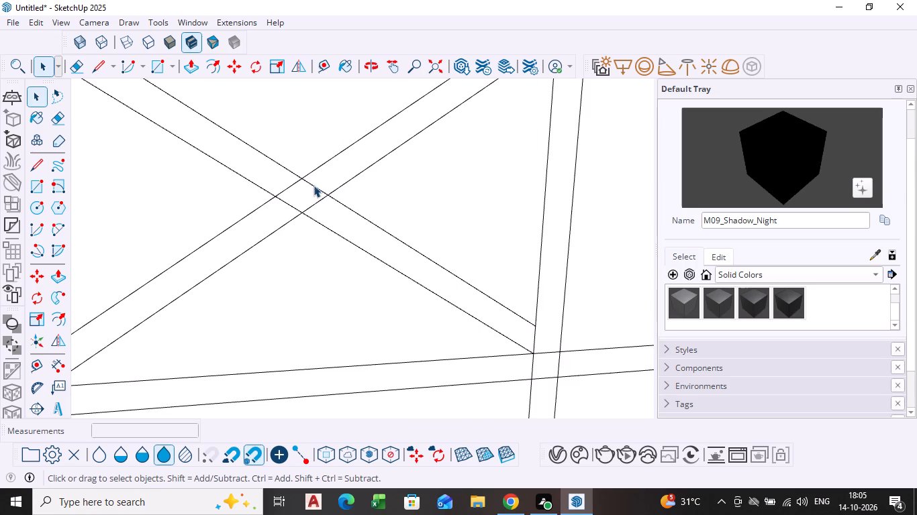
left_click(320, 188)
key("Delete")
left_click(291, 205)
key("Delete")
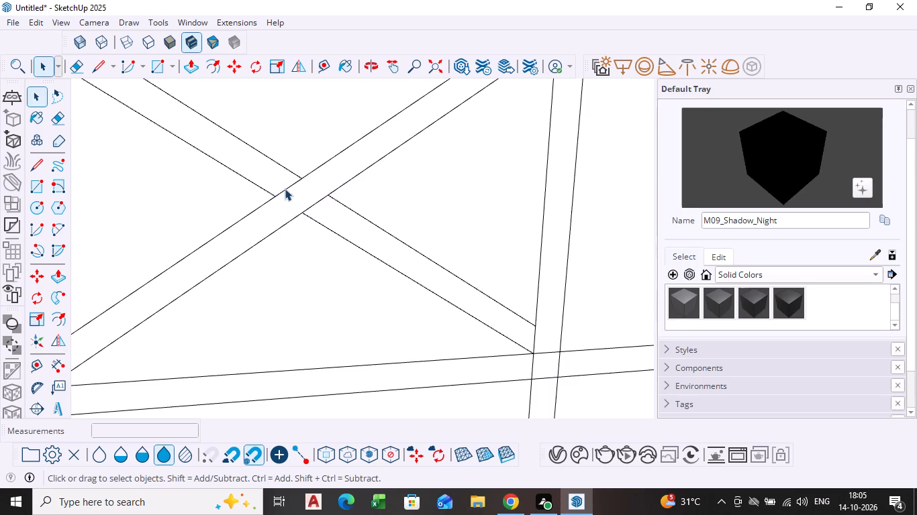
left_click(285, 188)
key("Delete")
left_click(309, 207)
key("Delete")
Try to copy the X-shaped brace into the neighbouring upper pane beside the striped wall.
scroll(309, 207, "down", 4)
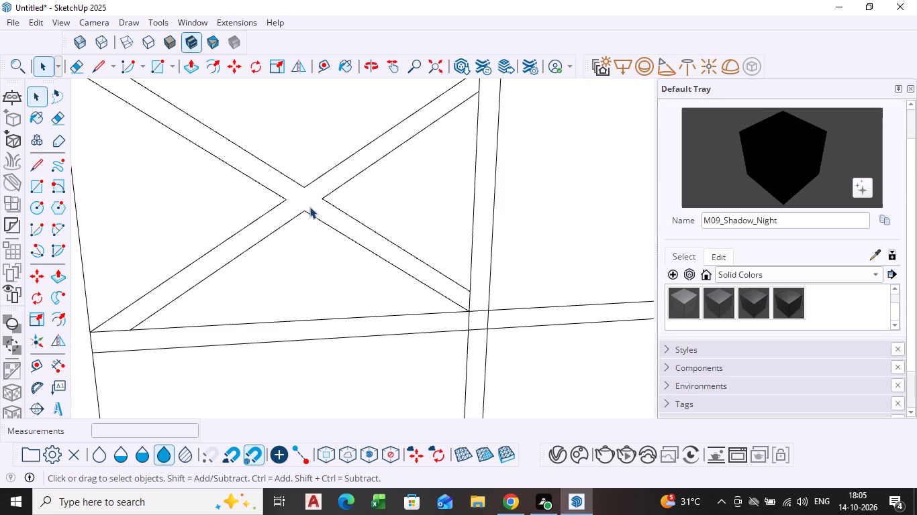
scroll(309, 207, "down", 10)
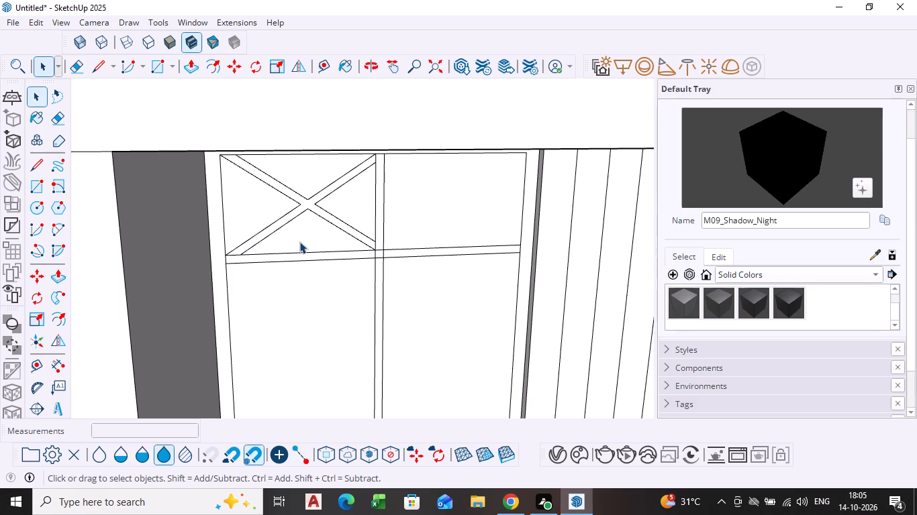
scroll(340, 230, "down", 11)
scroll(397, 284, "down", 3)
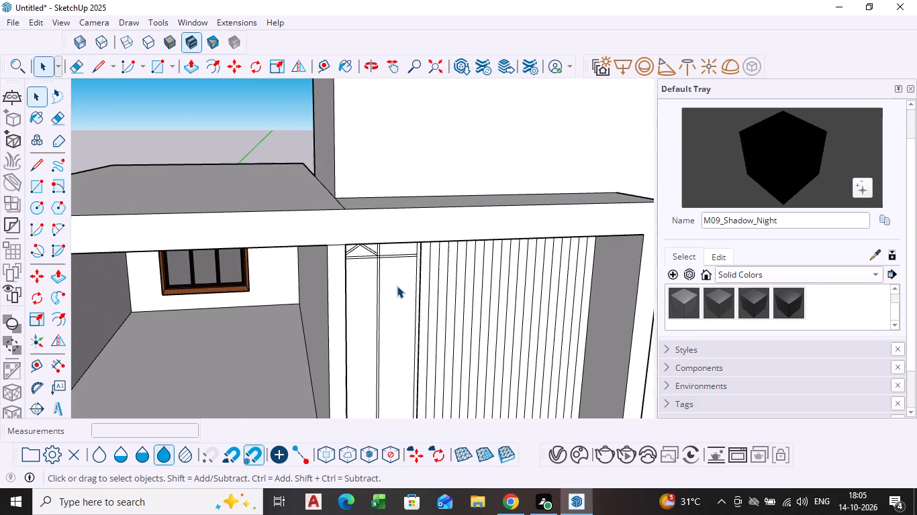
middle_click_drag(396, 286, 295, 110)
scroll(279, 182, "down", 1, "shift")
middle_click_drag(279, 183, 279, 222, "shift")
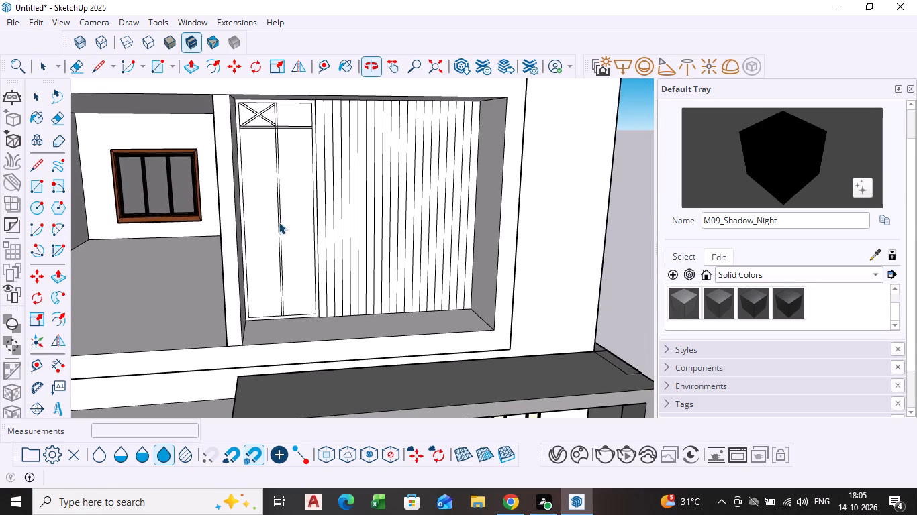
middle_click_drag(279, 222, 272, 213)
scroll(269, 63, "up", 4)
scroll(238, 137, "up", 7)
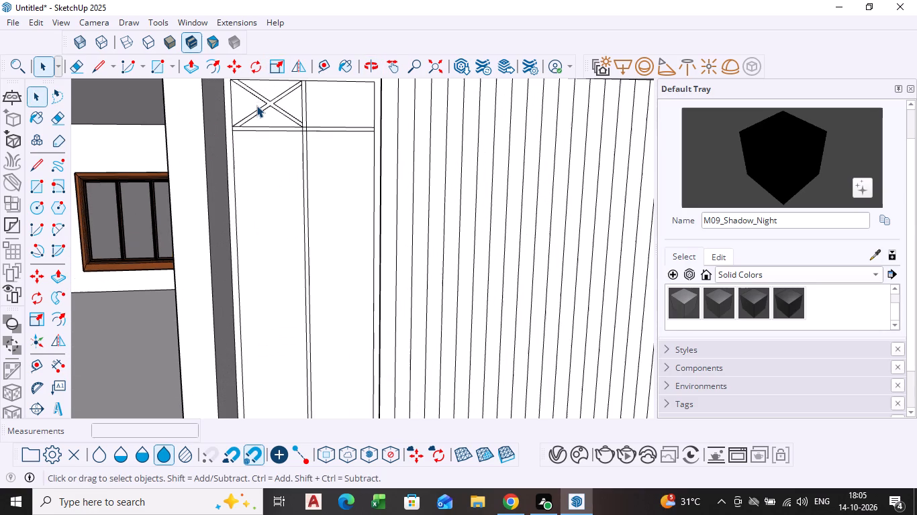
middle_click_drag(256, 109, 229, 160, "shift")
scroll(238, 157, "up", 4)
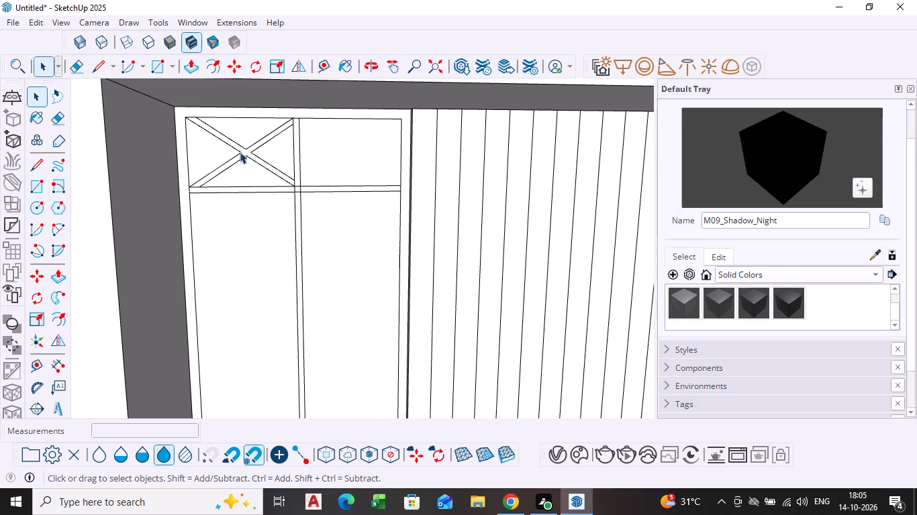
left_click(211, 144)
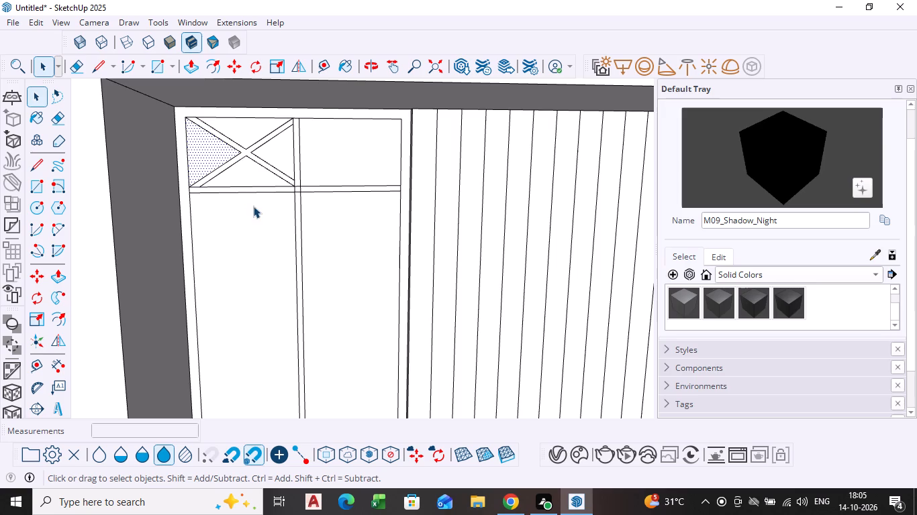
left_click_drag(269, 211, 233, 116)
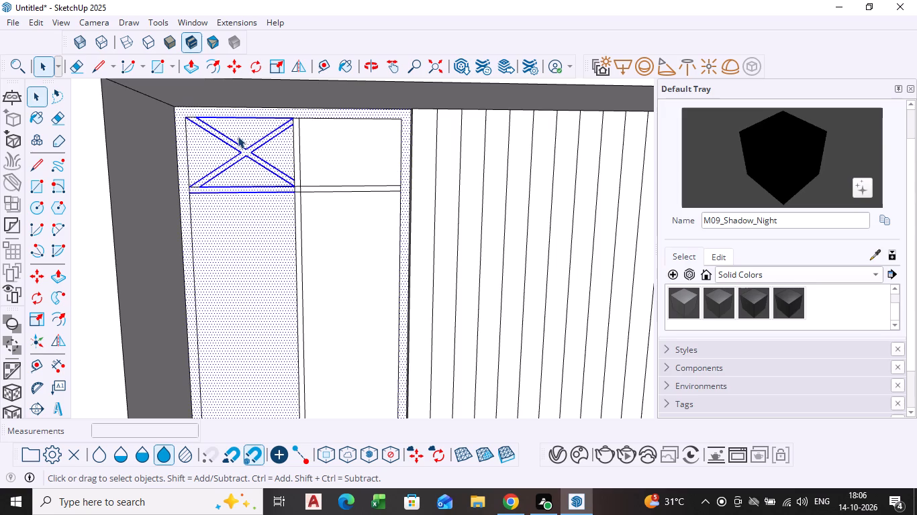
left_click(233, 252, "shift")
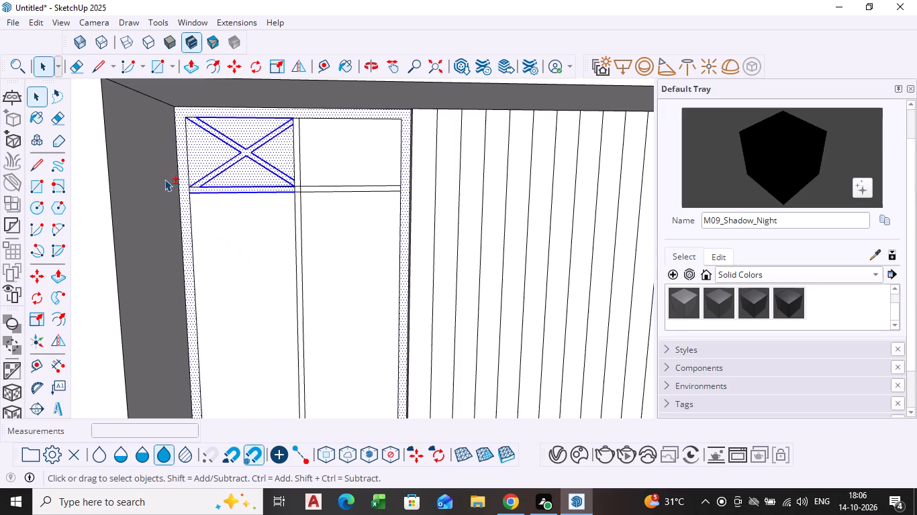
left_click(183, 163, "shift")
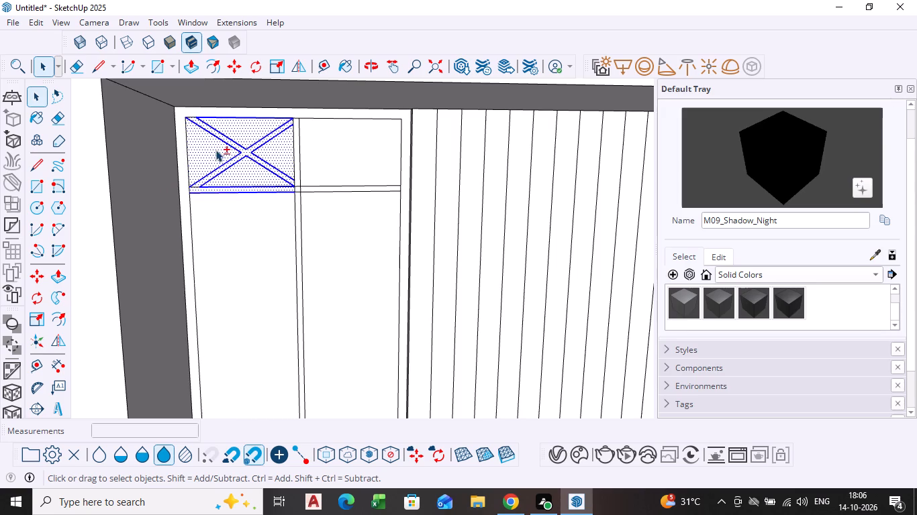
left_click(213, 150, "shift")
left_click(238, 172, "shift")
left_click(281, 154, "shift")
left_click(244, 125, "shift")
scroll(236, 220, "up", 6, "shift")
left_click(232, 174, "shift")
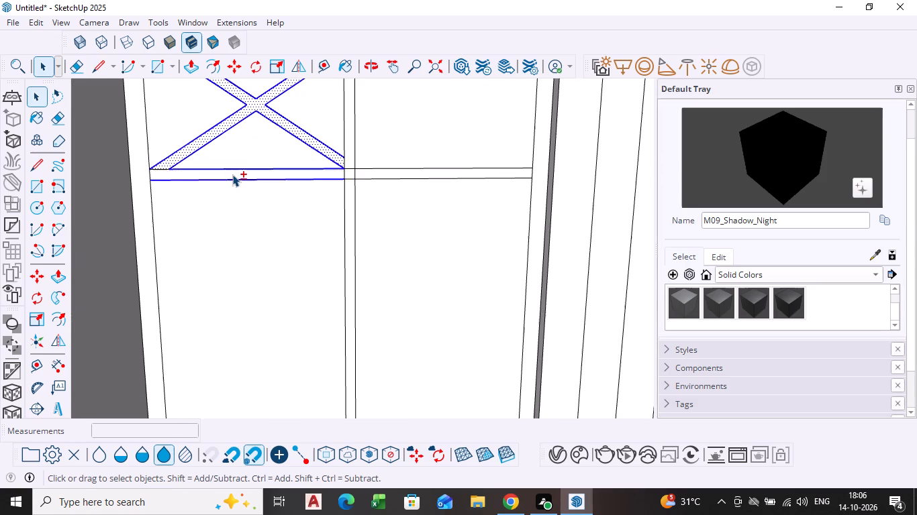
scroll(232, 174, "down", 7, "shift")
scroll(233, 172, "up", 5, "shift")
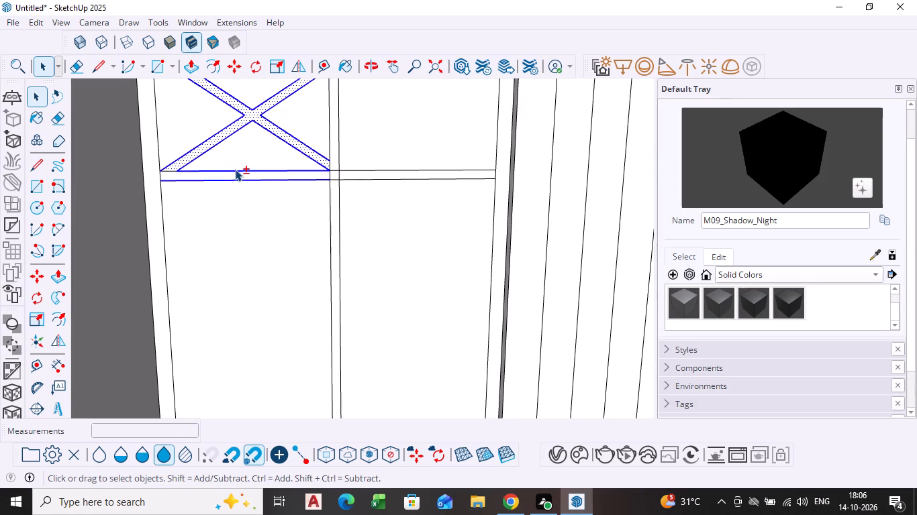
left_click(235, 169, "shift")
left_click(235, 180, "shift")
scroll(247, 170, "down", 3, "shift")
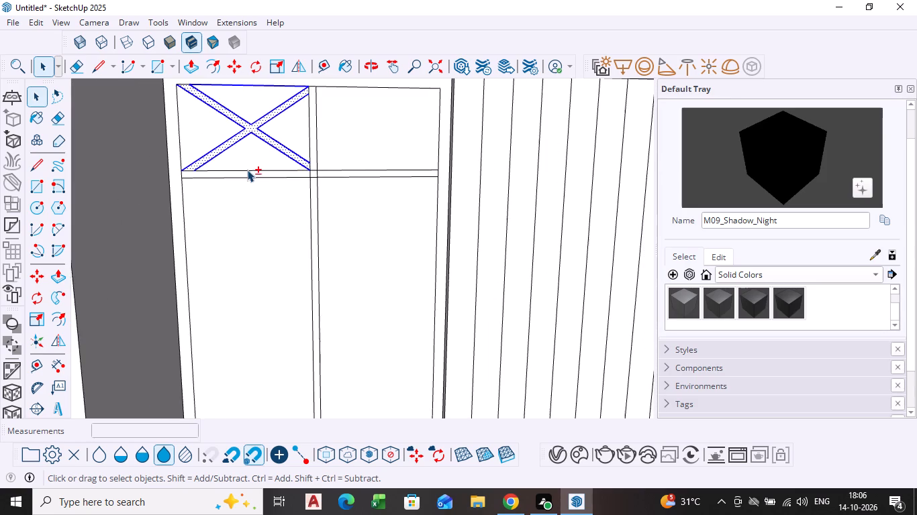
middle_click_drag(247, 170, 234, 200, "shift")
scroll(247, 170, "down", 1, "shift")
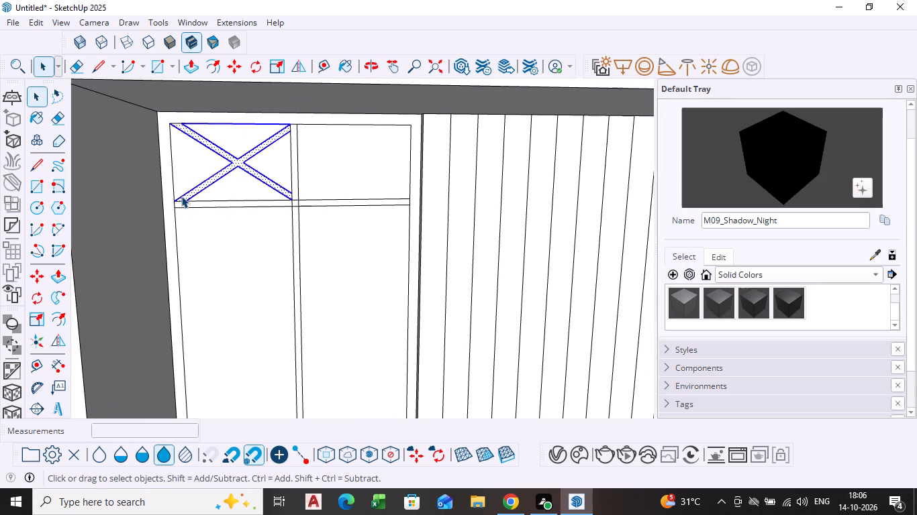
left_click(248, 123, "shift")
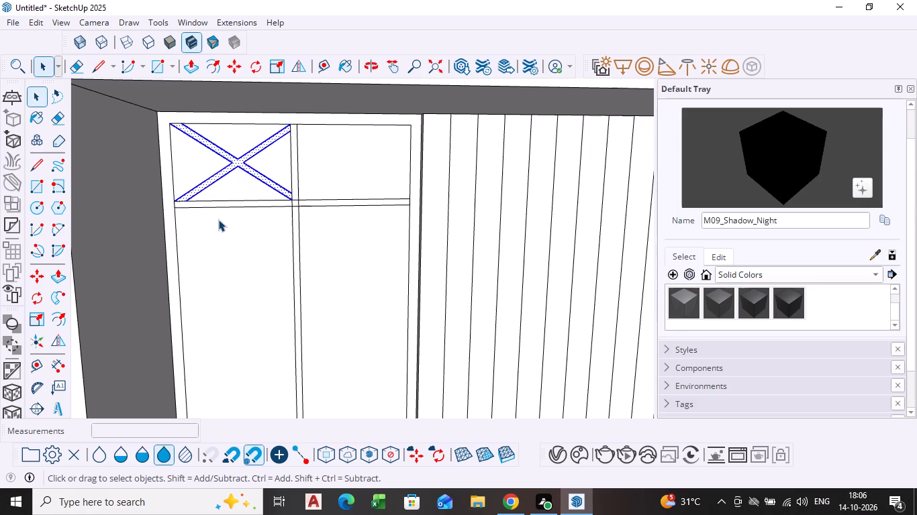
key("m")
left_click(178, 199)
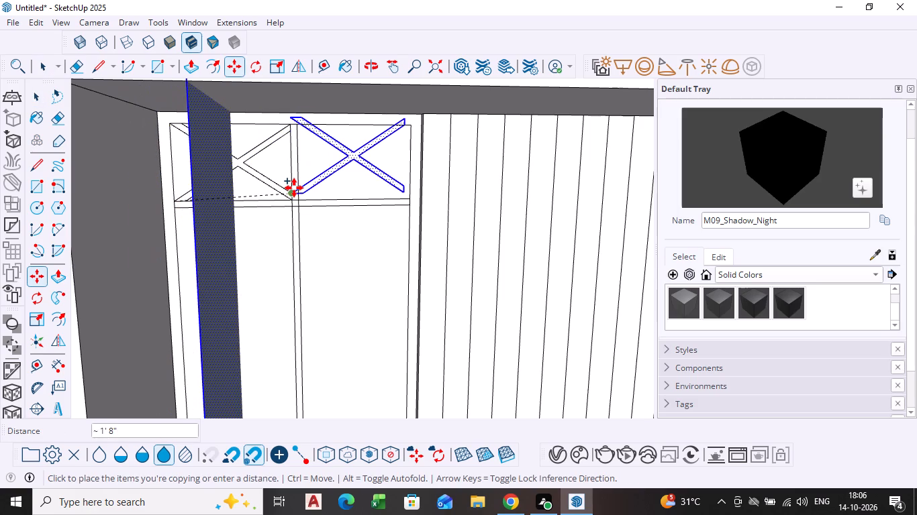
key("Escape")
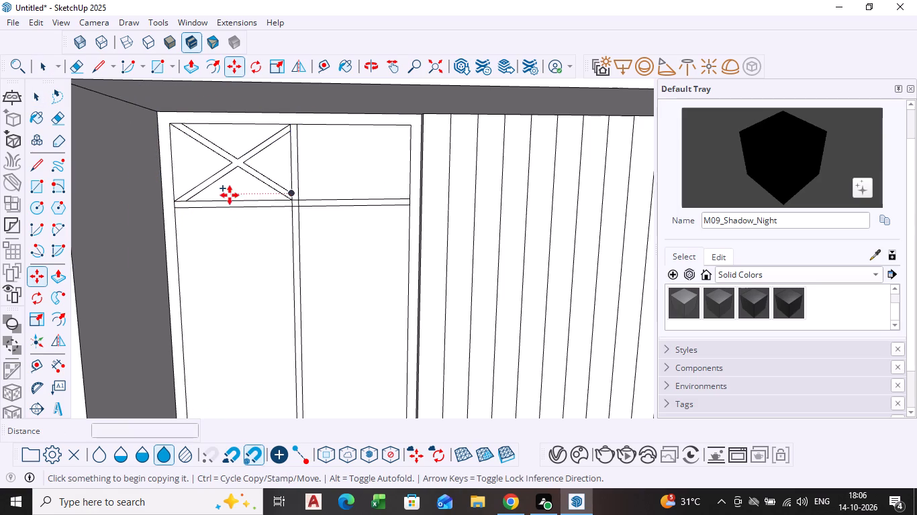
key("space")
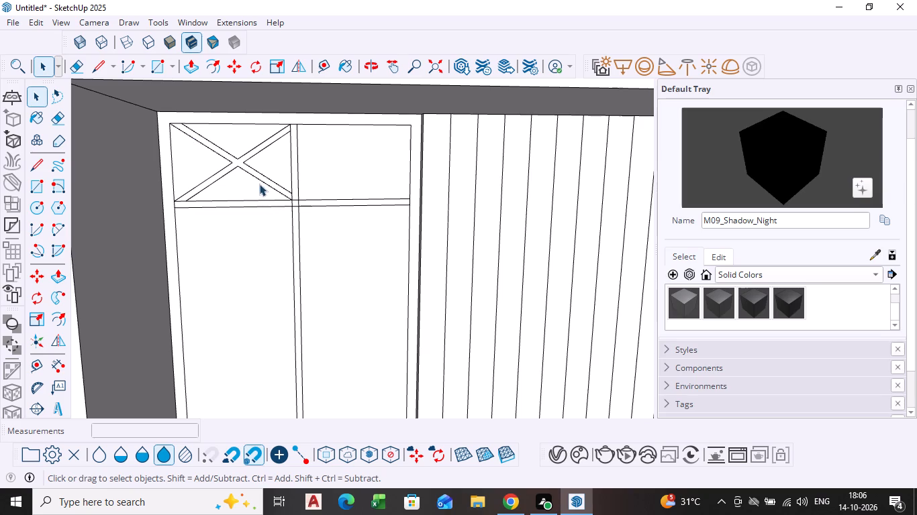
Copy only the X-shaped brace about 1' 9 1/8" sideways into the neighbouring upper pane beside the striped wall.
left_click(259, 184)
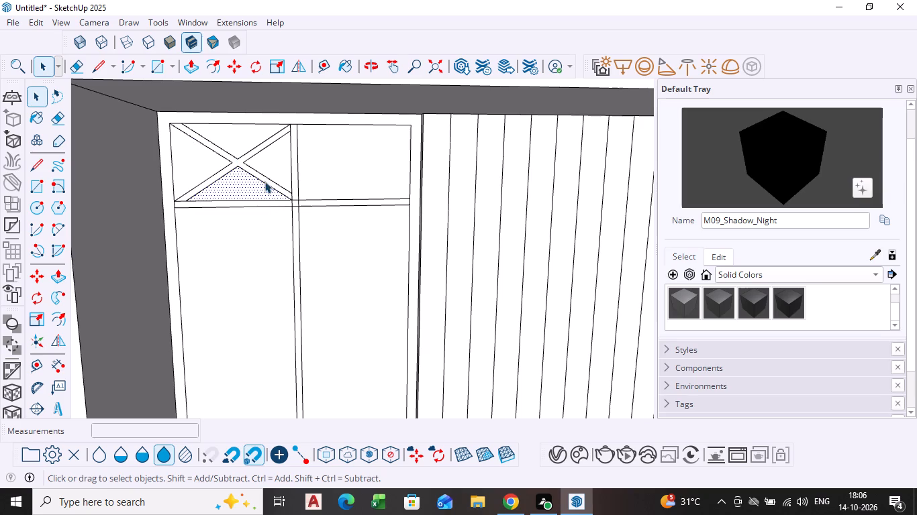
left_click_drag(275, 172, 213, 148)
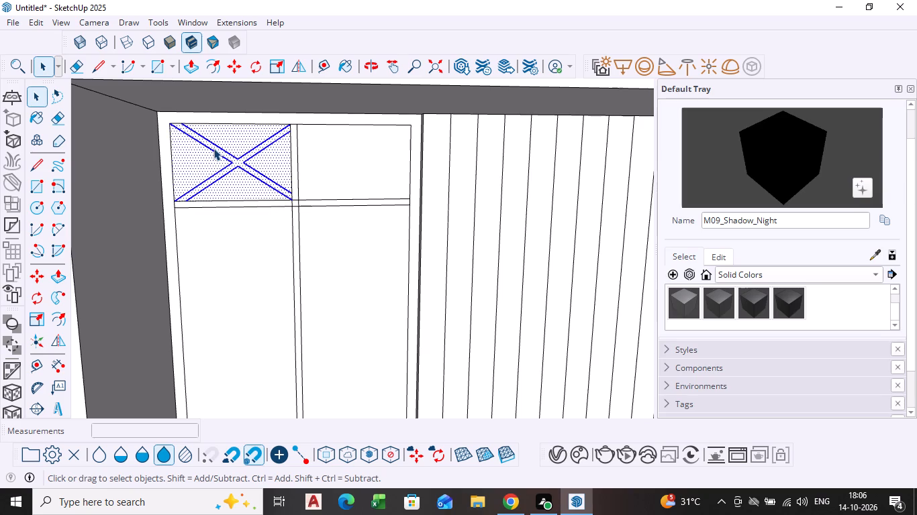
left_click(194, 161, "shift")
left_click(225, 135, "shift")
left_click(228, 194, "shift")
left_click(278, 160, "shift")
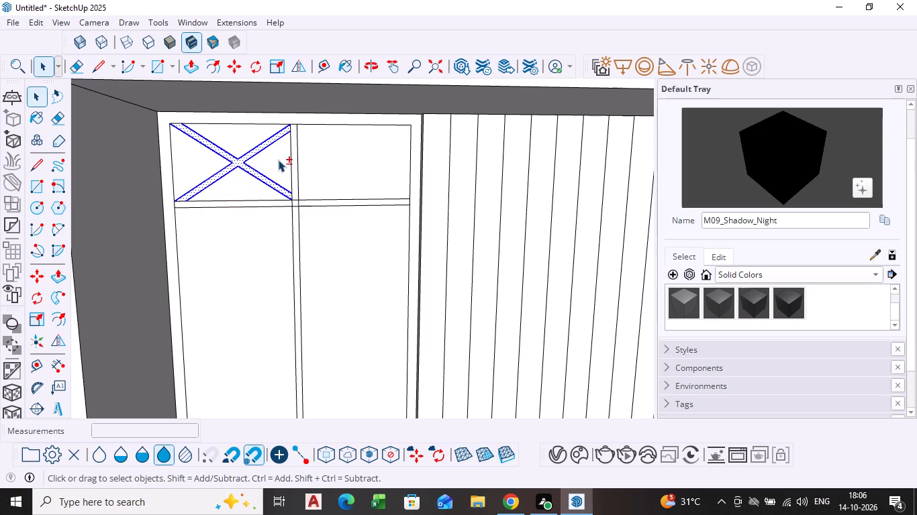
scroll(167, 186, "down", 4)
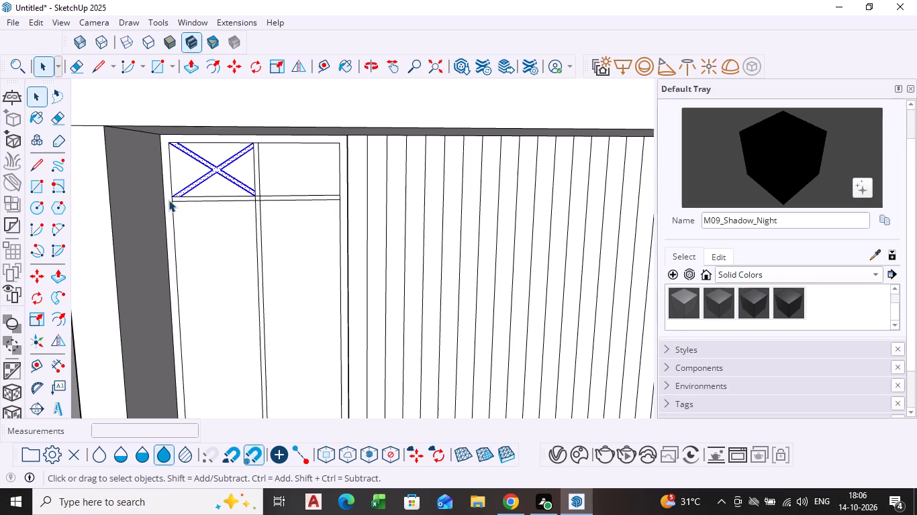
scroll(177, 176, "up", 9)
key("m")
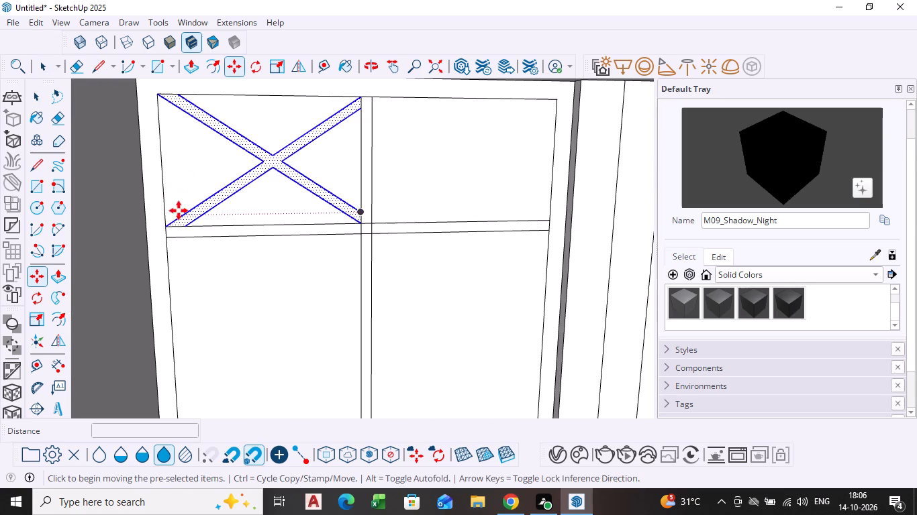
left_click(167, 223)
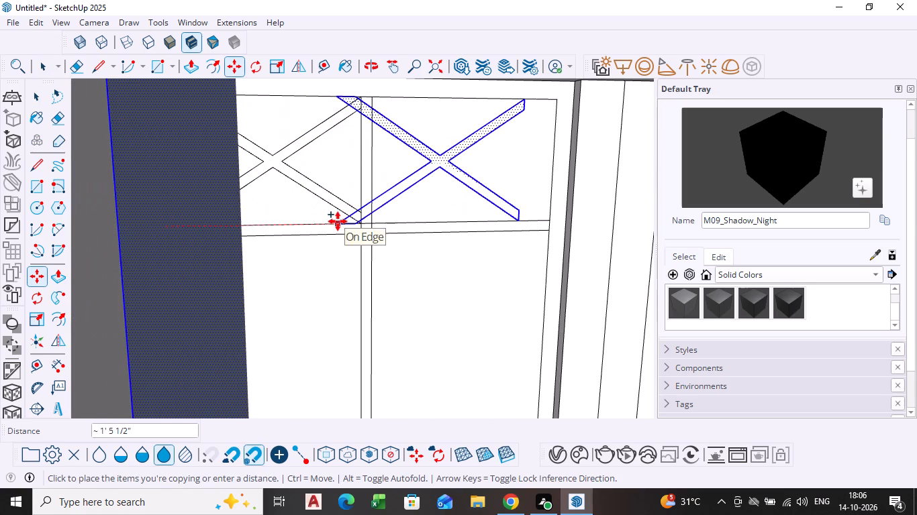
scroll(191, 237, "down", 7)
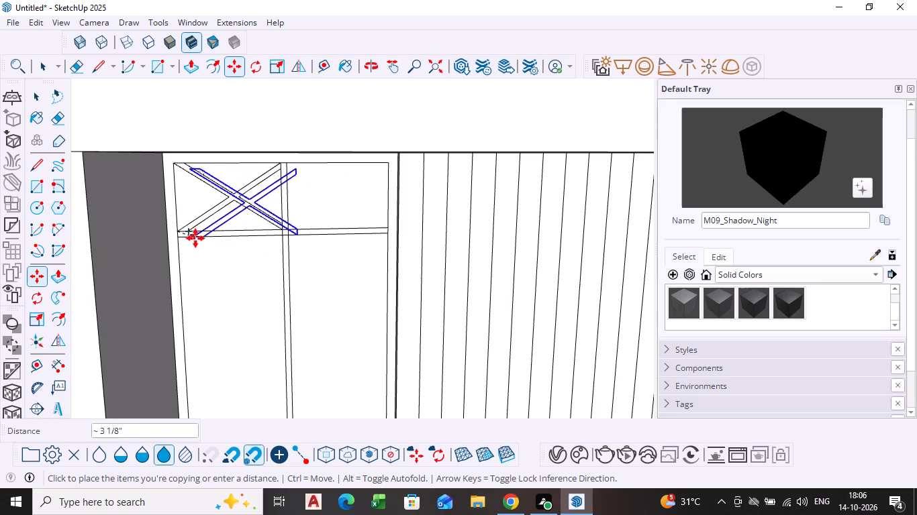
left_click(291, 231)
Delete the stray vertical face and its leftover edge that were copied across the panel along with the brace.
key("space")
left_click(224, 275)
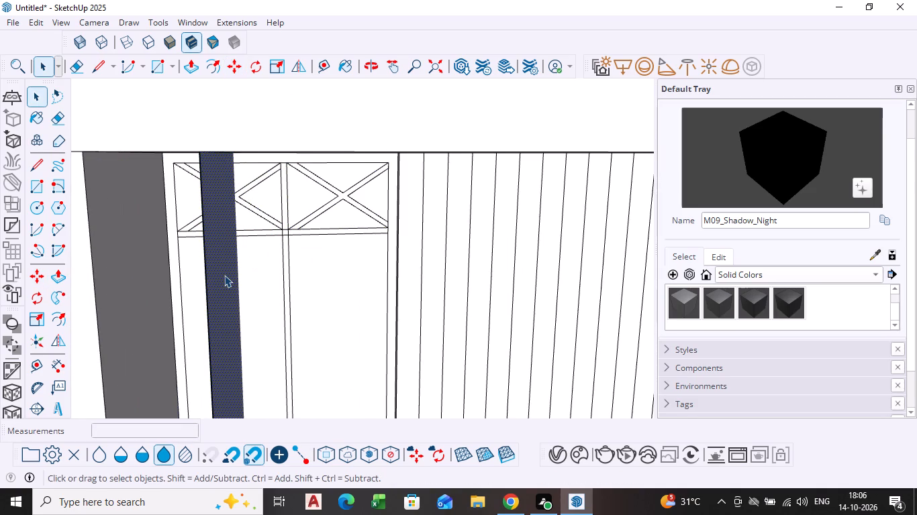
key("Delete")
left_click(205, 286)
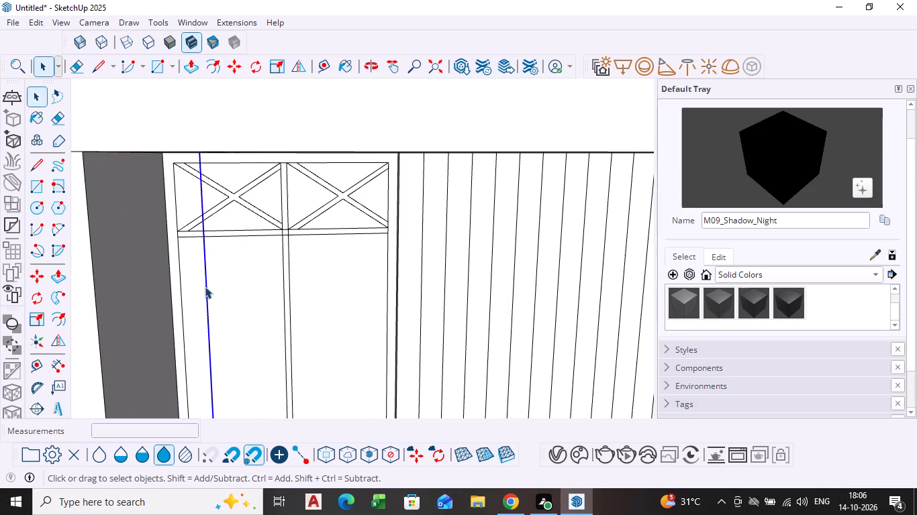
key("Delete")
Examine the two X-braced upper panes and where their braces meet the crossbar and central divider.
scroll(202, 290, "down", 6)
middle_click_drag(202, 291, 213, 246)
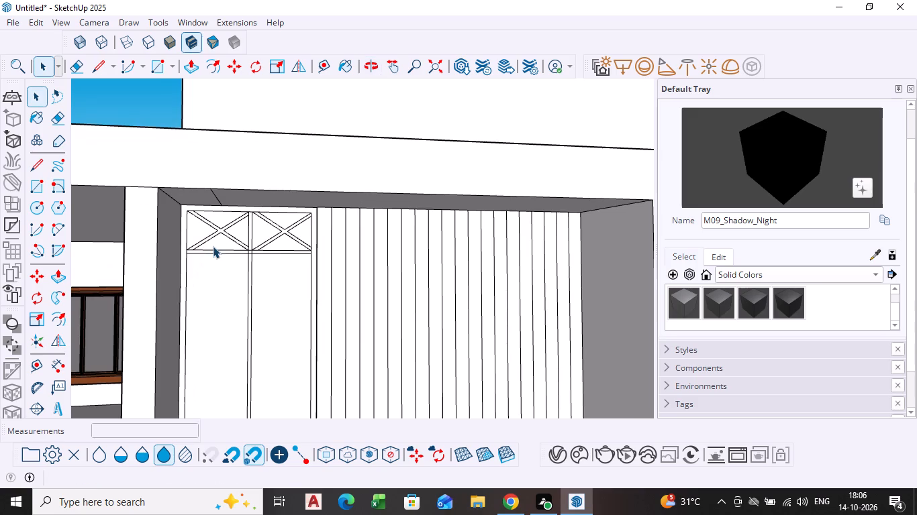
scroll(213, 247, "down", 7)
middle_click_drag(227, 274, 242, 189, "shift")
scroll(224, 207, "up", 3)
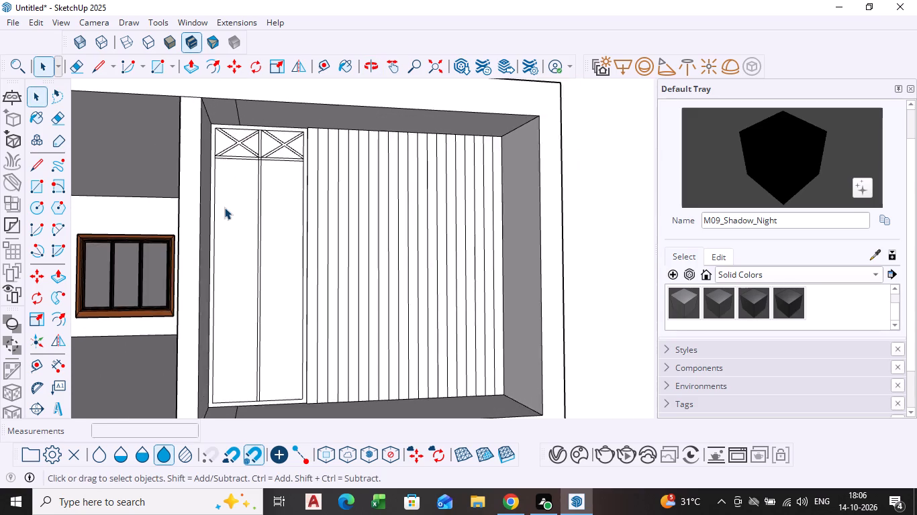
middle_click(224, 208)
scroll(224, 208, "down", 1)
scroll(223, 164, "up", 8)
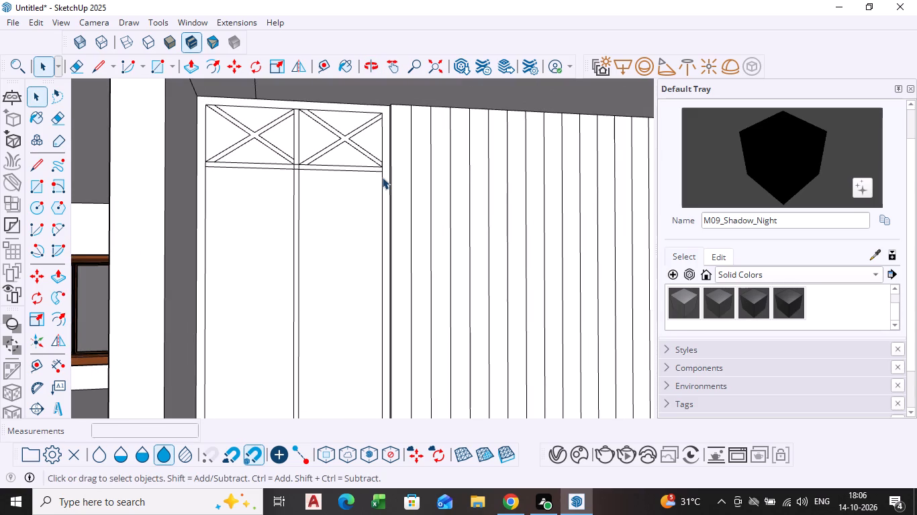
scroll(305, 172, "up", 6)
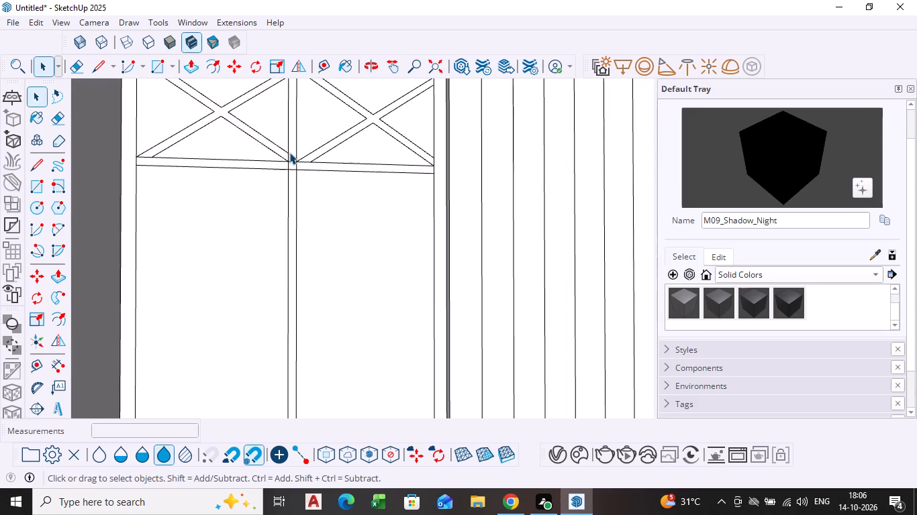
middle_click_drag(289, 152, 284, 174)
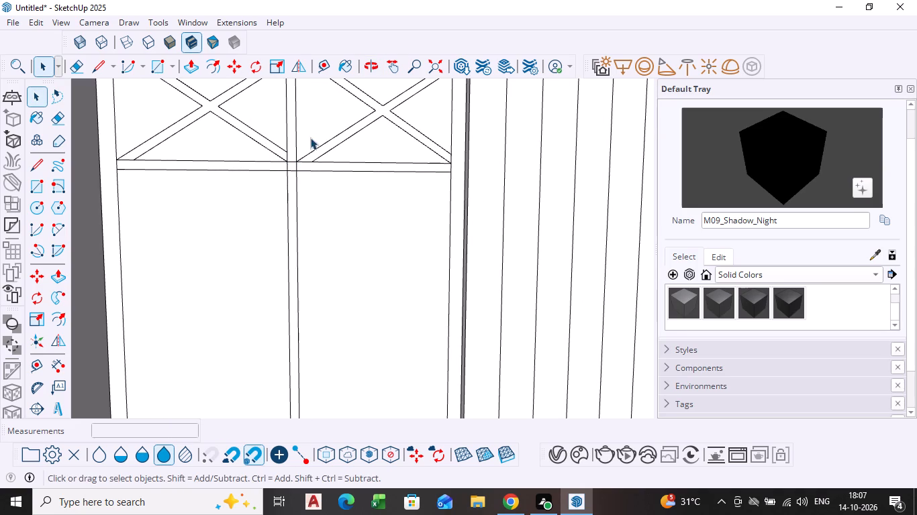
scroll(297, 117, "up", 2)
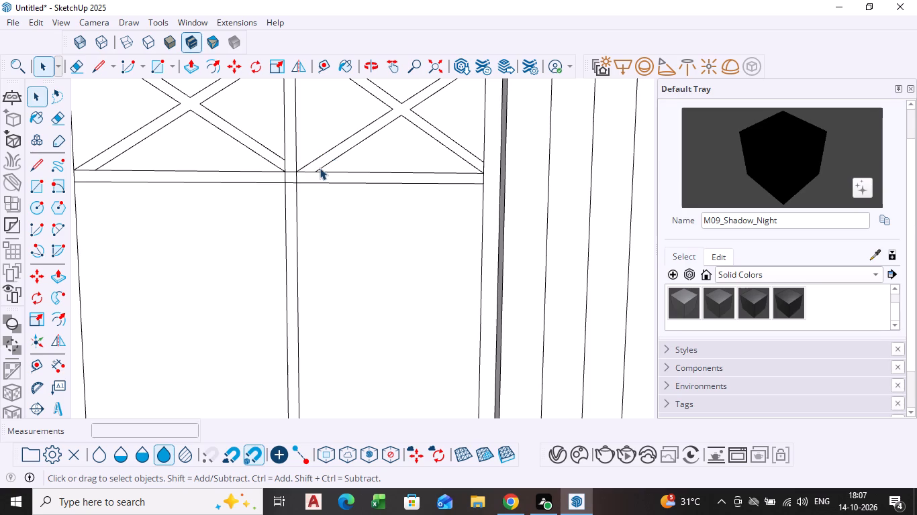
scroll(307, 151, "down", 5)
middle_click_drag(303, 146, 298, 158)
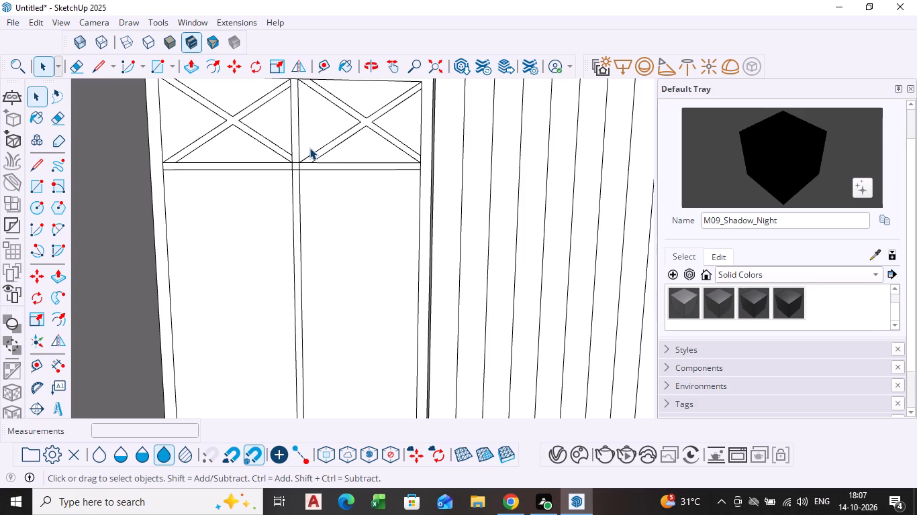
scroll(369, 167, "down", 3)
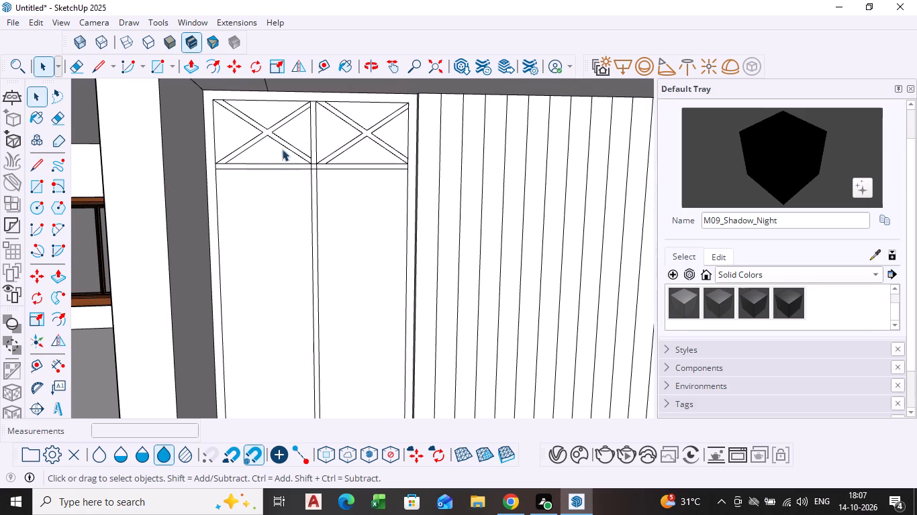
Select the braced upper part of the panel, excluding the lower panes and the triangular faces around the X farther from the striped wall.
left_click(383, 183)
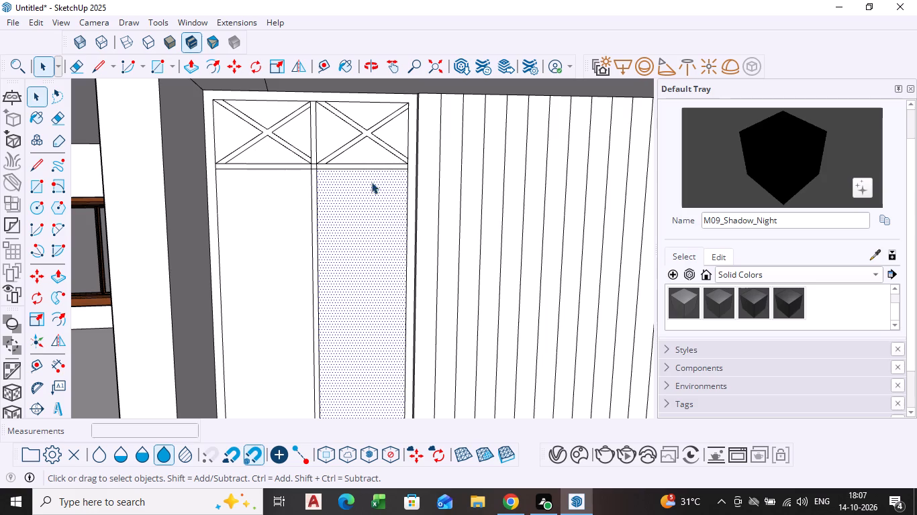
left_click_drag(375, 181, 245, 111)
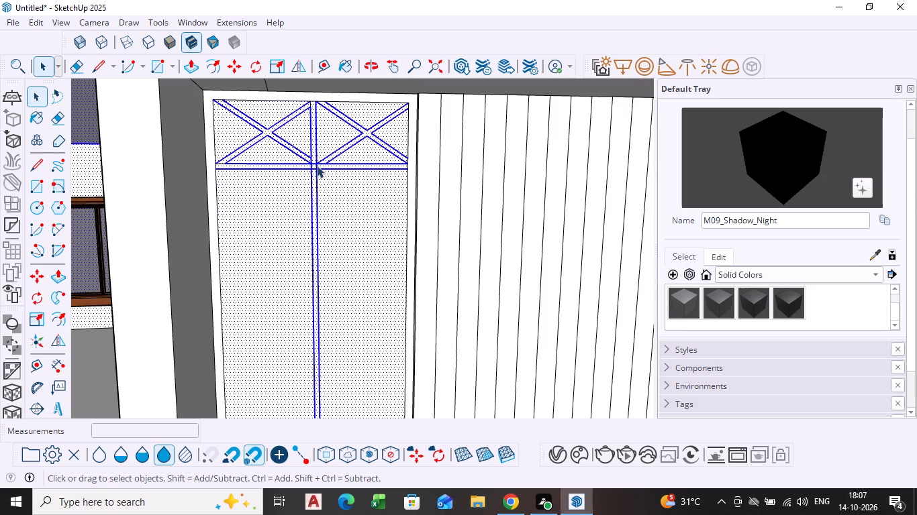
left_click(277, 198, "shift")
left_click(350, 196, "shift")
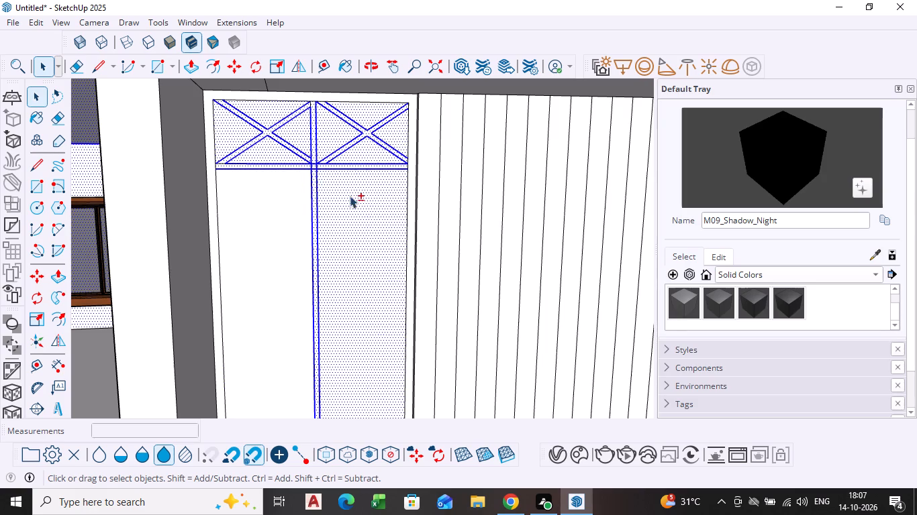
left_click(318, 189, "shift")
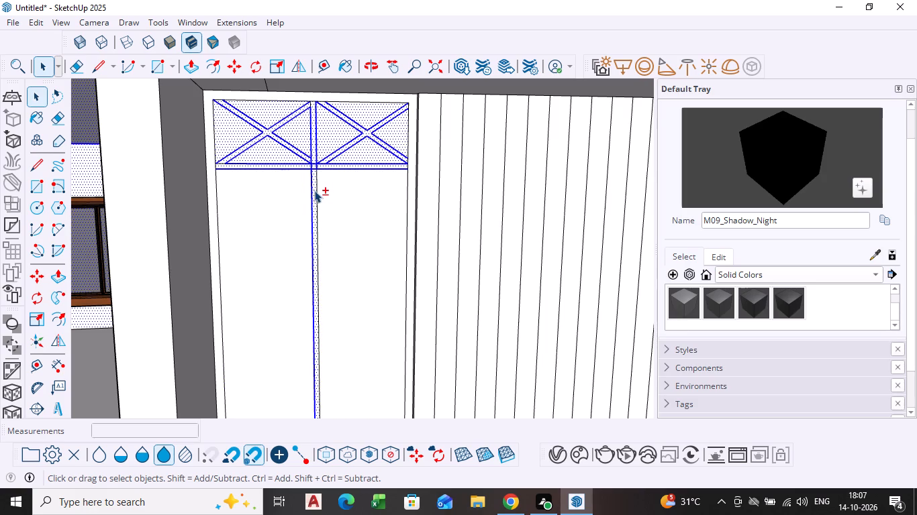
left_click(313, 192, "shift")
left_click(313, 192, "shift")
scroll(294, 157, "up", 3, "shift")
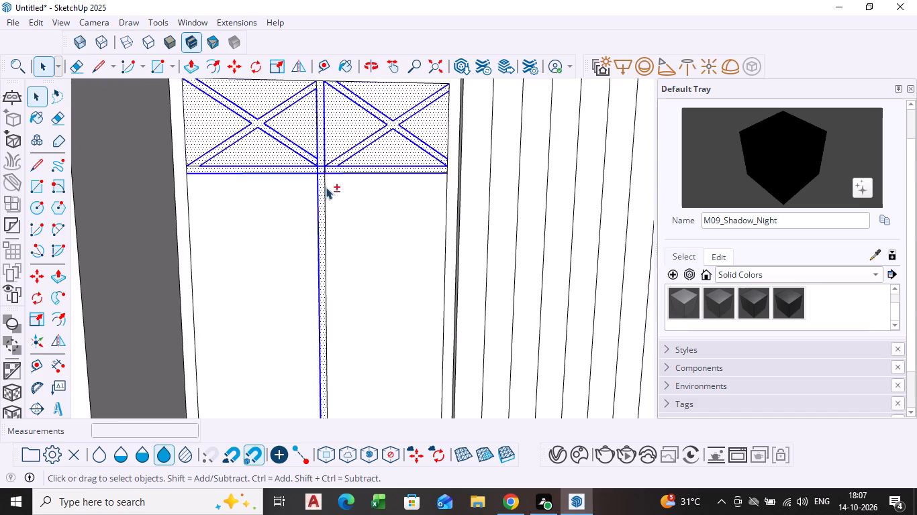
left_click(321, 196, "shift")
left_click(299, 125, "shift")
left_click(259, 93, "shift")
left_click(205, 121, "shift")
left_click(248, 153, "shift")
Remove the far pane's crossbar face and the central divider's face and edges from the selection.
scroll(252, 167, "up", 3, "shift")
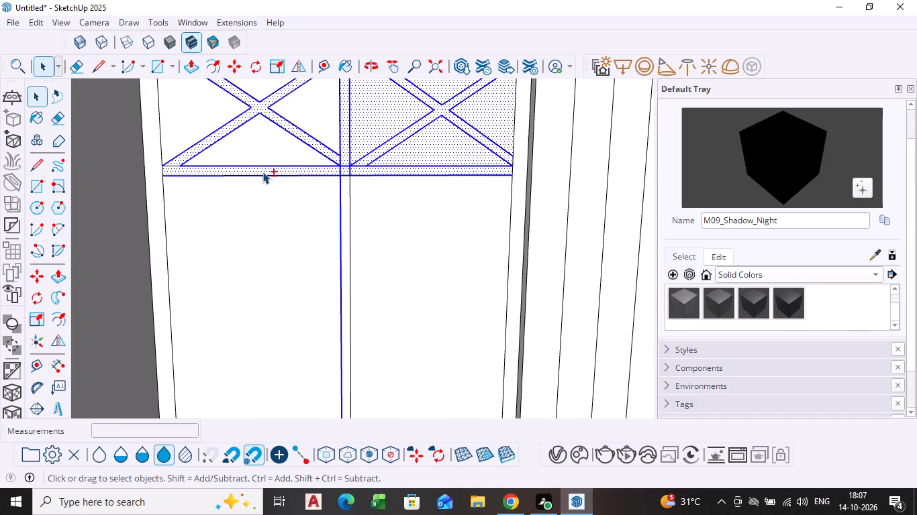
left_click(266, 169, "shift")
left_click(452, 167, "shift")
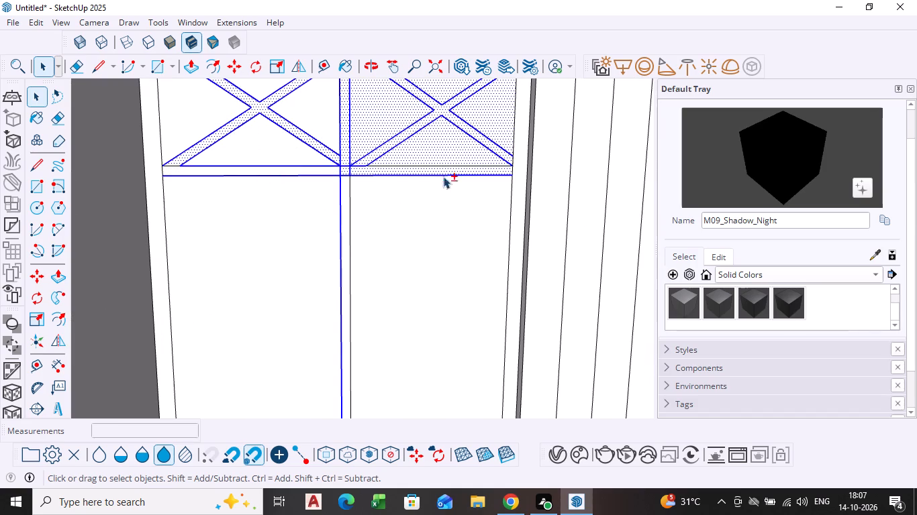
left_click(340, 229, "shift")
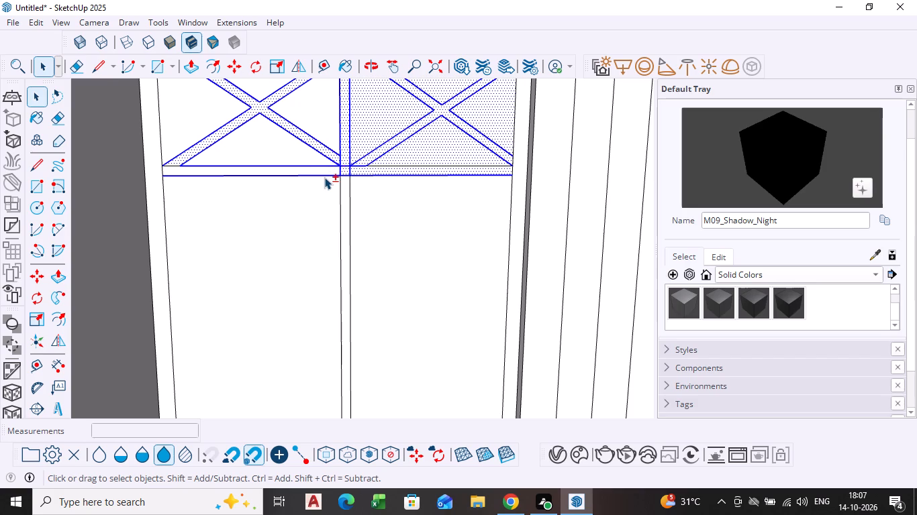
left_click(339, 135, "shift")
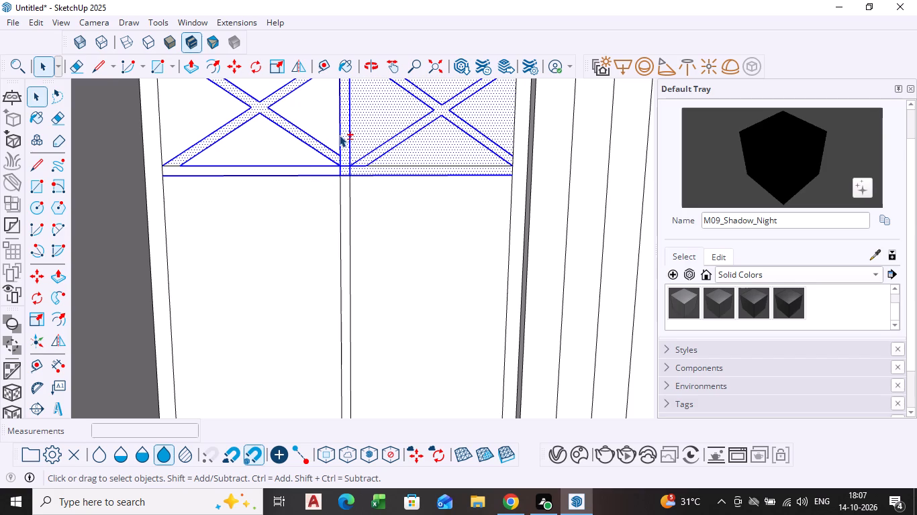
left_click(348, 129, "shift")
left_click(346, 129, "shift")
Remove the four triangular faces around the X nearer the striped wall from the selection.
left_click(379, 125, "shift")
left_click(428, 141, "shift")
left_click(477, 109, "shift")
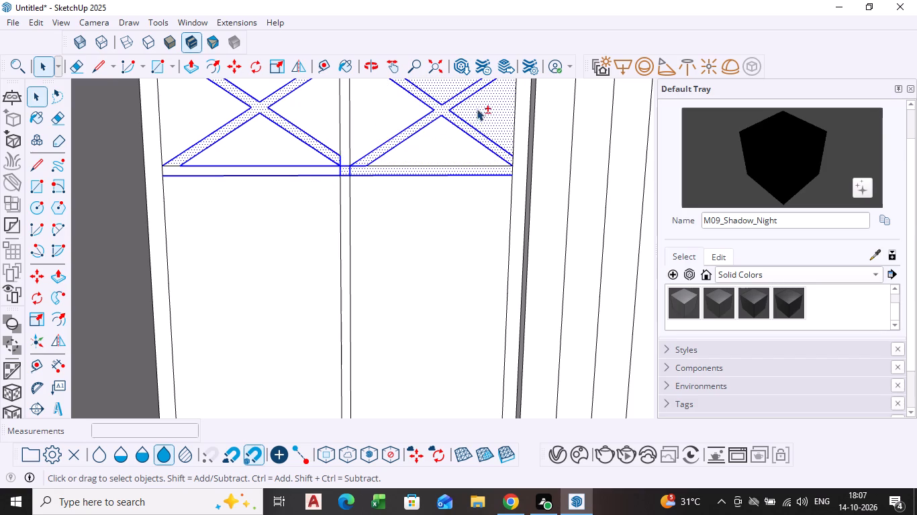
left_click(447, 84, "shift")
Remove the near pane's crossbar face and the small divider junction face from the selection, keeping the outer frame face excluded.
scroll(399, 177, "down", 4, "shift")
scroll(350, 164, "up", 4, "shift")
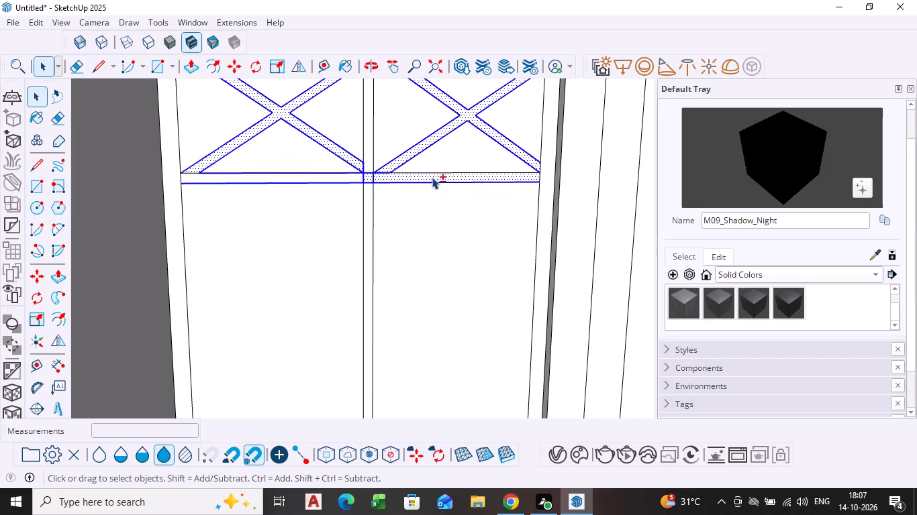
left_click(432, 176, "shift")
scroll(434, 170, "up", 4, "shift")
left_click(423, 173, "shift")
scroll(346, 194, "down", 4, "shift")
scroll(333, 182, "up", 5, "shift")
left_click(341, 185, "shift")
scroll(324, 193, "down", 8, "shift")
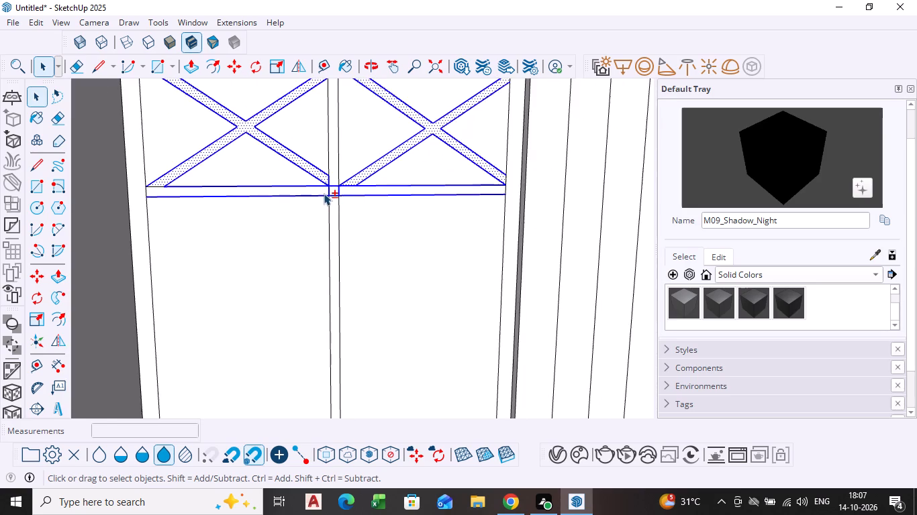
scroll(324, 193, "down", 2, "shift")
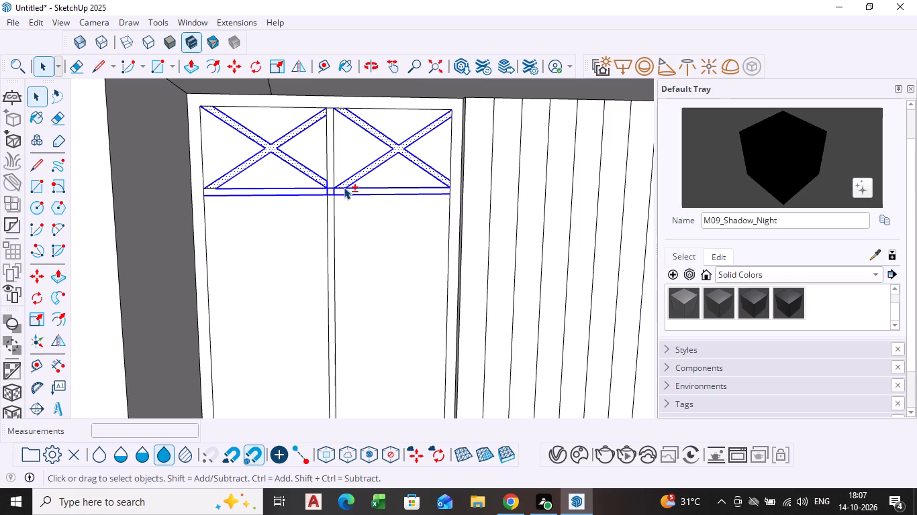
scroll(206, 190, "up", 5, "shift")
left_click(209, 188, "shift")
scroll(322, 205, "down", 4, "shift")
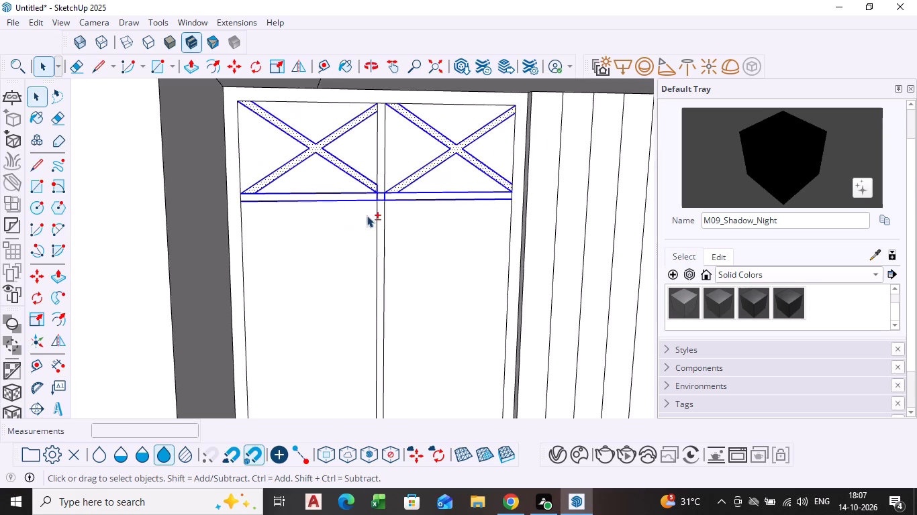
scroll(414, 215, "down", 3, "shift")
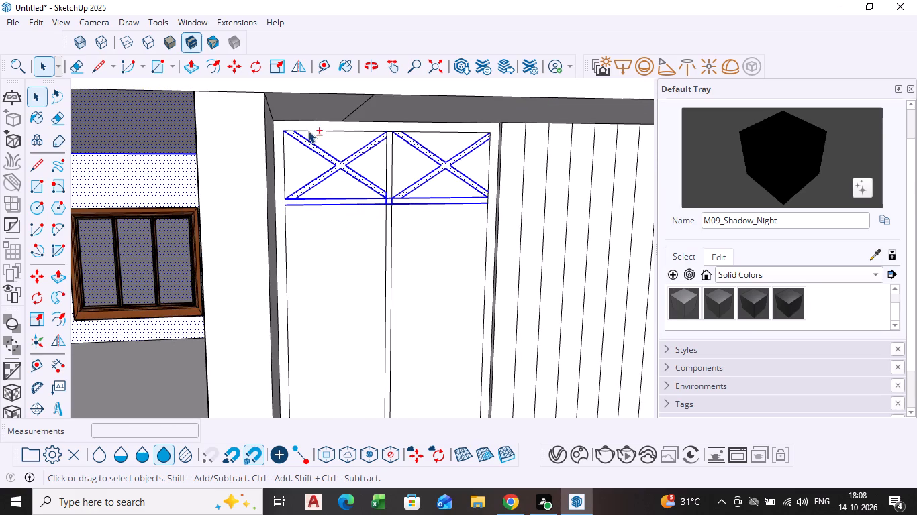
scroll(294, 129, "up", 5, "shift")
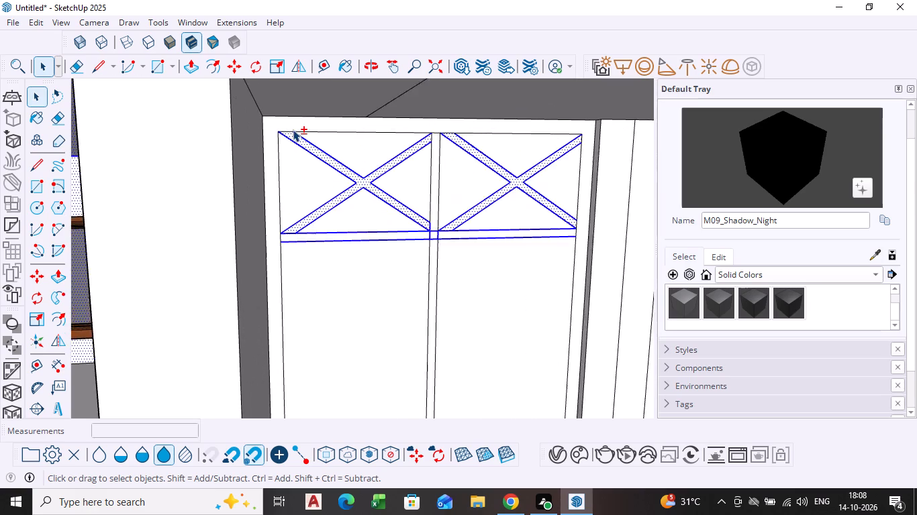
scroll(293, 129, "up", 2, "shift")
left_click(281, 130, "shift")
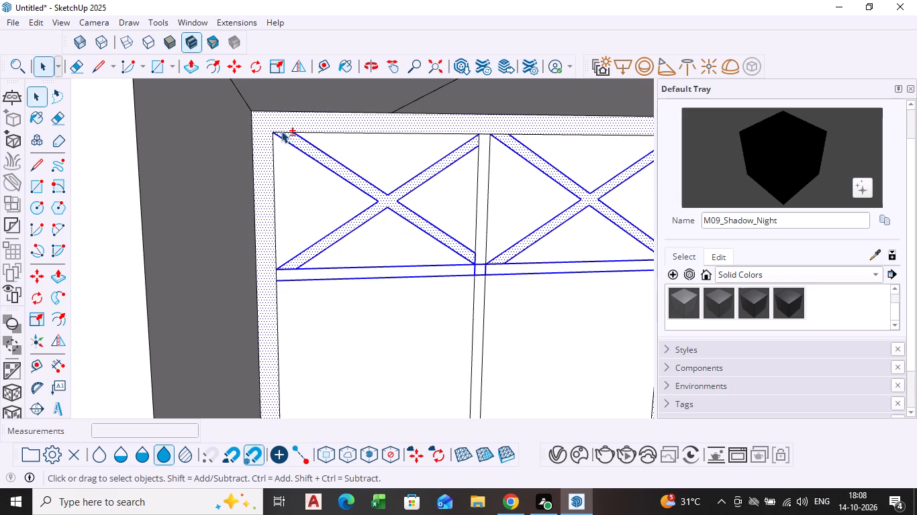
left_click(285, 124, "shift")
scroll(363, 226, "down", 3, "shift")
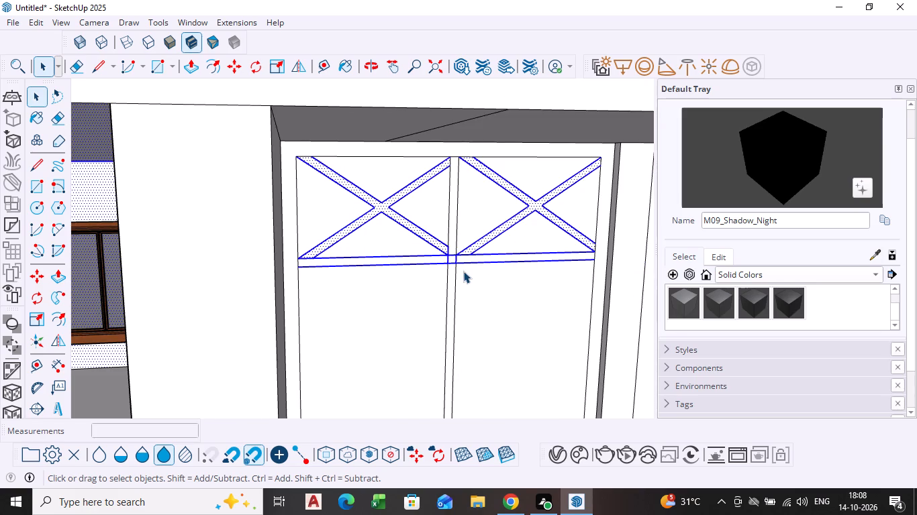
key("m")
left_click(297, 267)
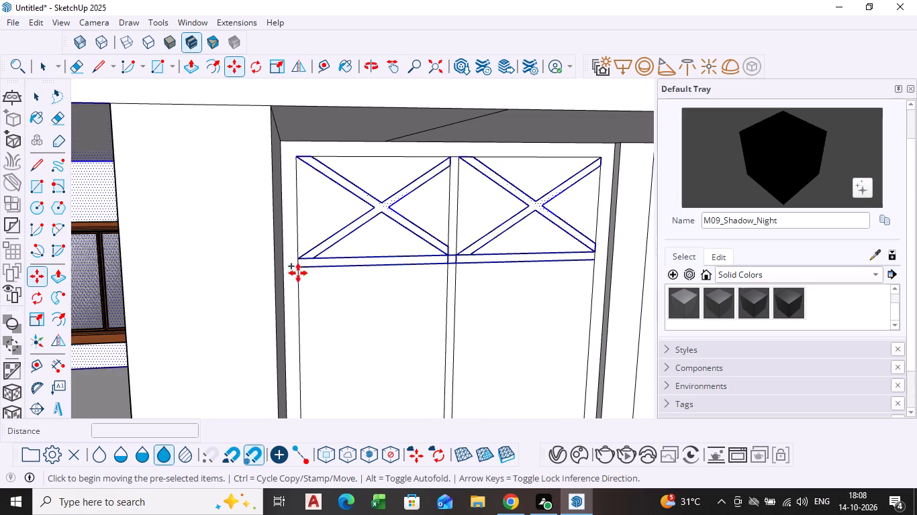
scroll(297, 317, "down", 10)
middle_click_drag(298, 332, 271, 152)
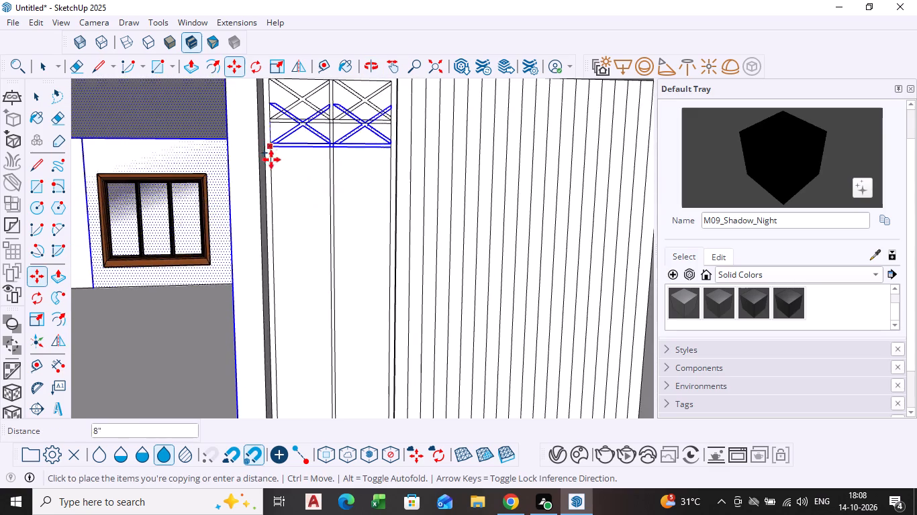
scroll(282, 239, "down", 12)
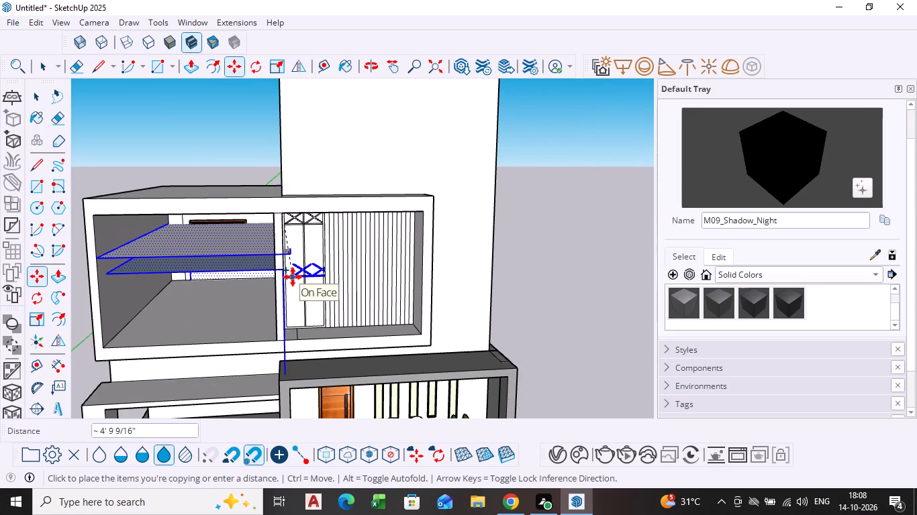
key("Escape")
Copy the X-braced pane nearer the striped wall about 9' 6" straight down to the bottom corner of its column.
scroll(300, 215, "up", 4)
middle_click_drag(308, 186, 311, 146)
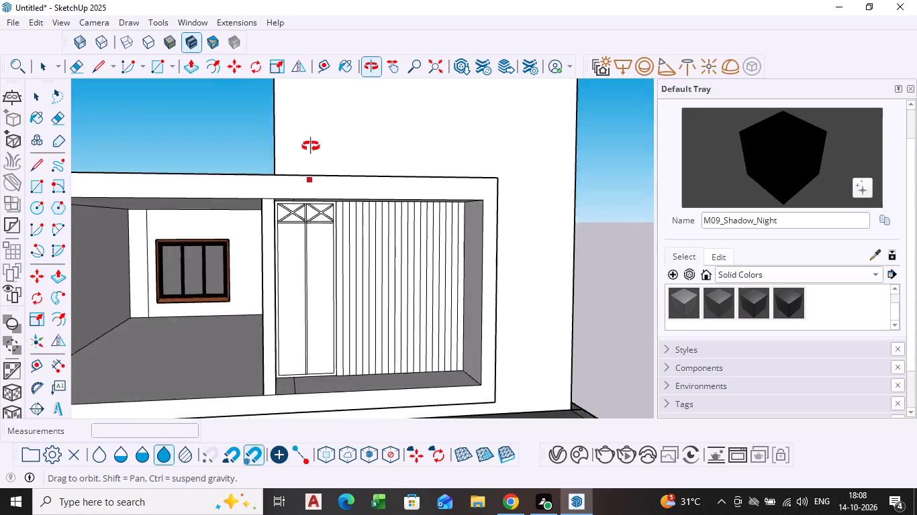
middle_click_drag(311, 146, 311, 136)
scroll(287, 207, "up", 9)
key("space")
scroll(292, 206, "up", 5)
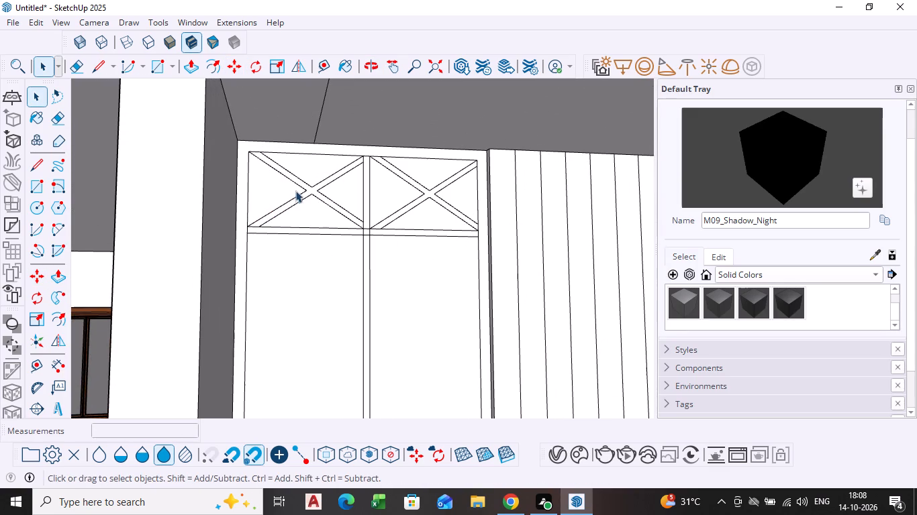
left_click(351, 202)
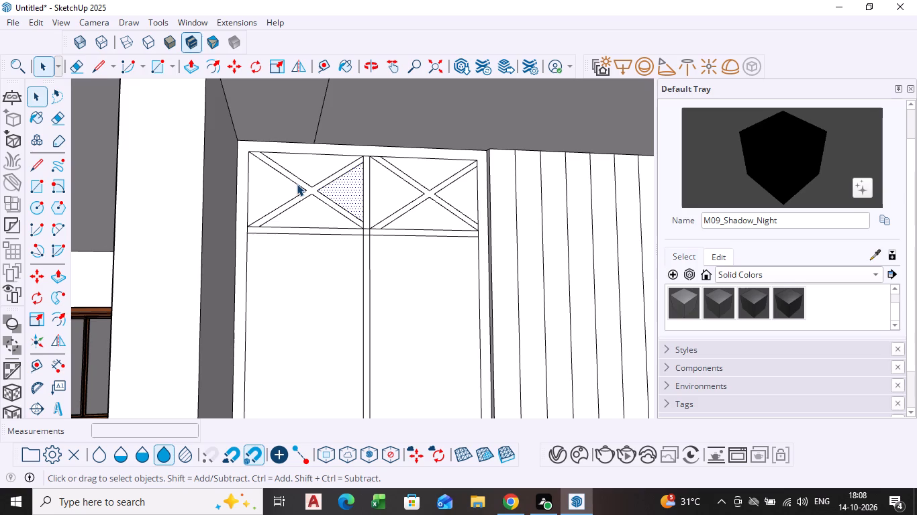
scroll(297, 184, "down", 4)
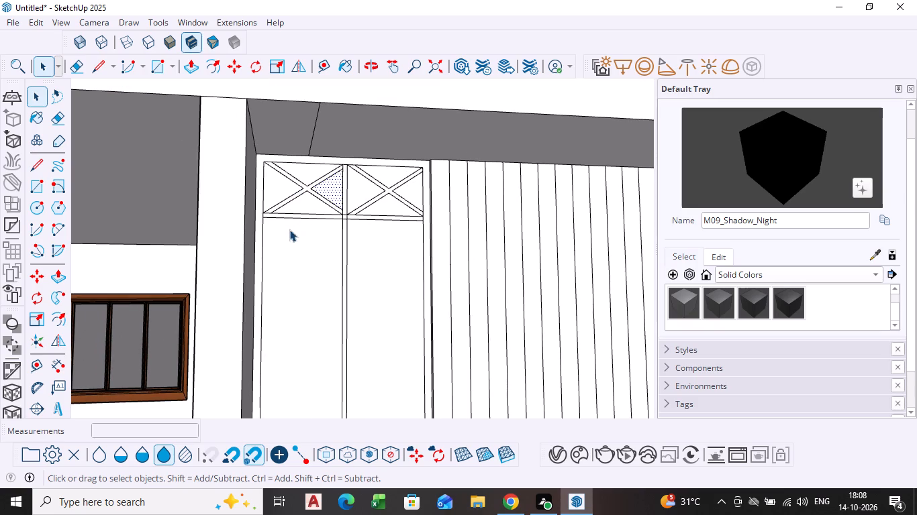
left_click_drag(412, 185, 409, 193)
left_click_drag(409, 193, 369, 205)
scroll(374, 194, "up", 3)
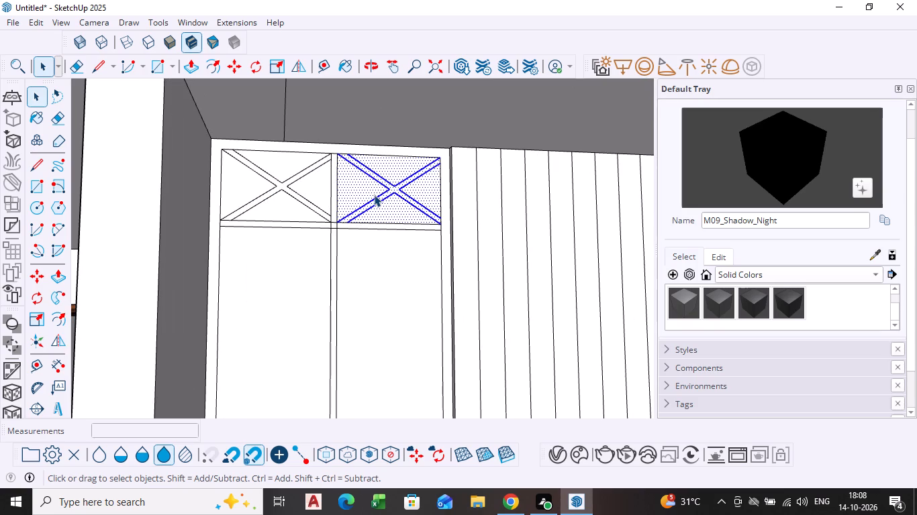
key("m")
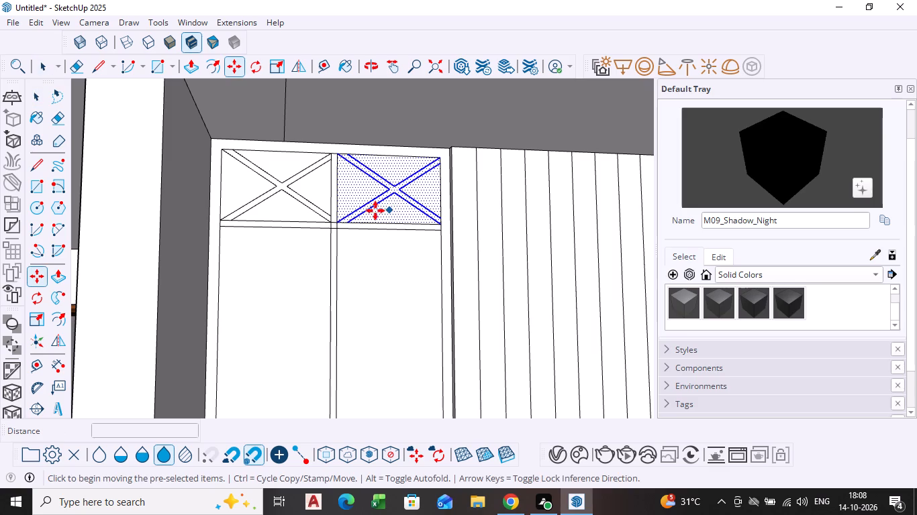
left_click(338, 220)
scroll(338, 303, "down", 5)
middle_click_drag(338, 303, 338, 302, "shift")
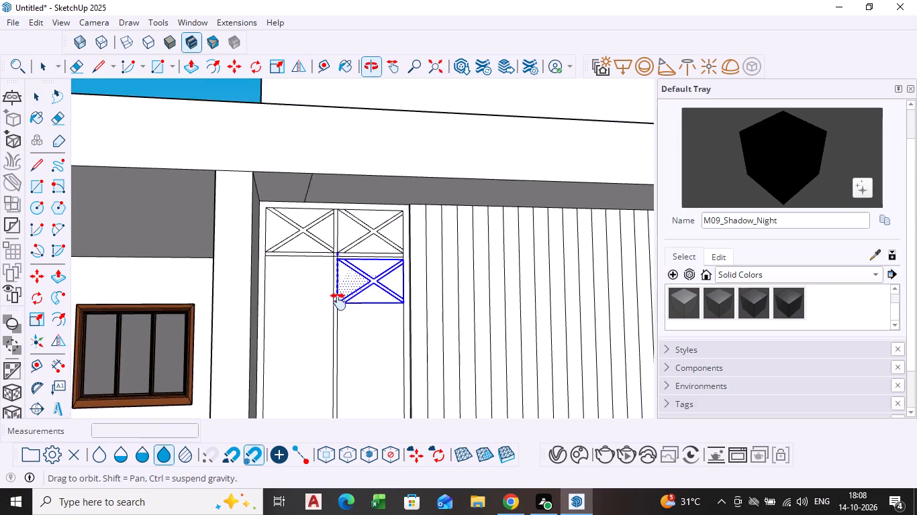
middle_click_drag(338, 302, 334, 199, "shift")
scroll(334, 199, "up", 1)
scroll(332, 282, "down", 5)
middle_click_drag(332, 285, 337, 172)
scroll(335, 335, "up", 9)
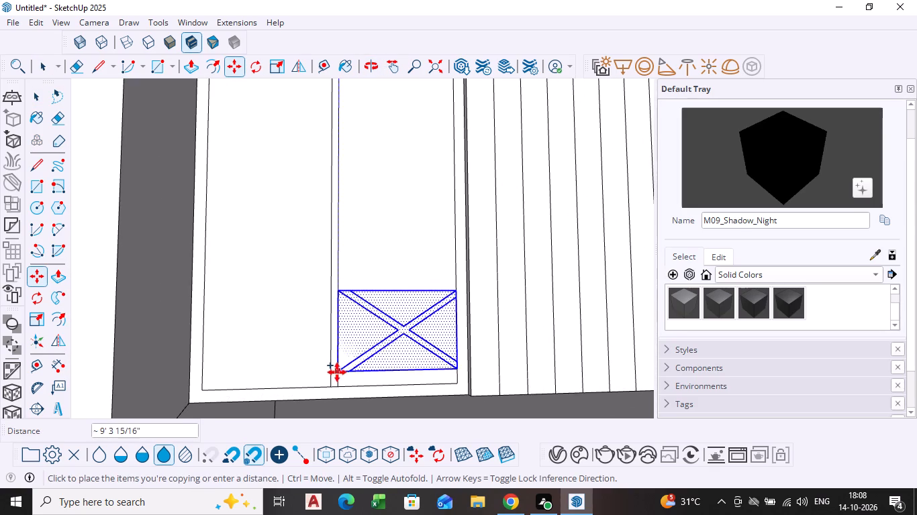
left_click(339, 384)
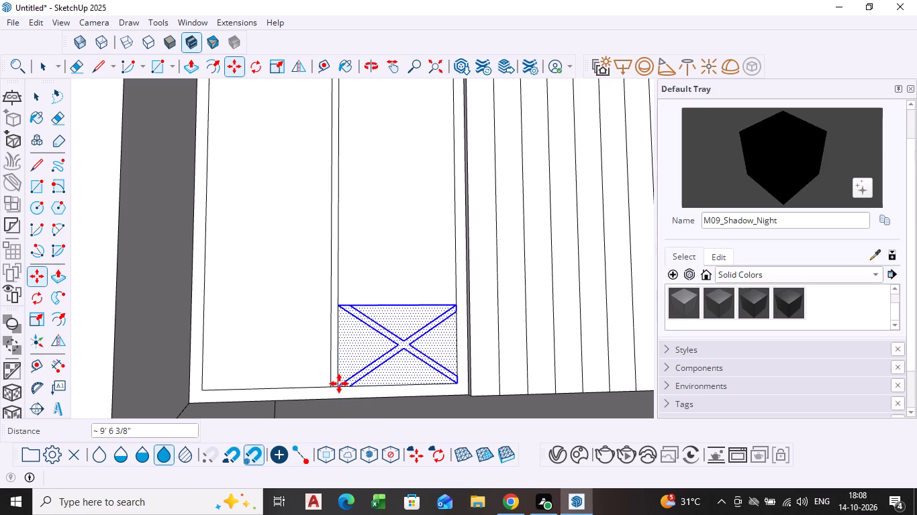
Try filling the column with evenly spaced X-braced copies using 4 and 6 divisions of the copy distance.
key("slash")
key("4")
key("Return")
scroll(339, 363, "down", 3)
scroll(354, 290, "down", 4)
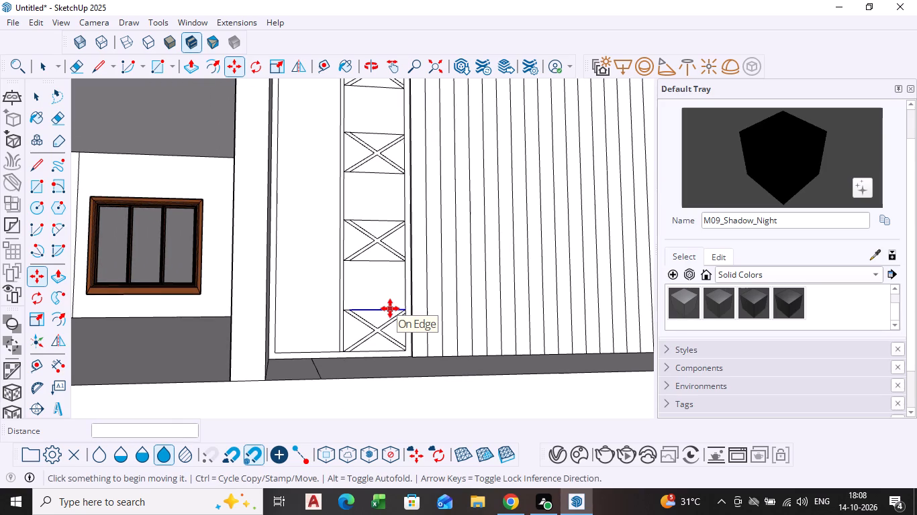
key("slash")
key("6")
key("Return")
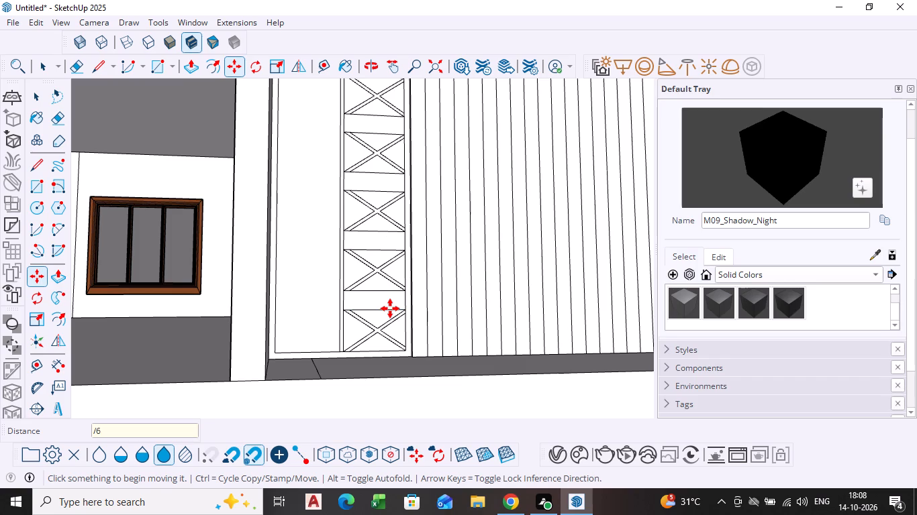
Array the X-braced pane evenly down the column with the copy distance divided by 8.
type("/8")
key("Return")
Examine the spacing of the X-braced panes along the whole column and where they meet the upper crossbar.
scroll(378, 305, "down", 1)
middle_click_drag(378, 306, 375, 325)
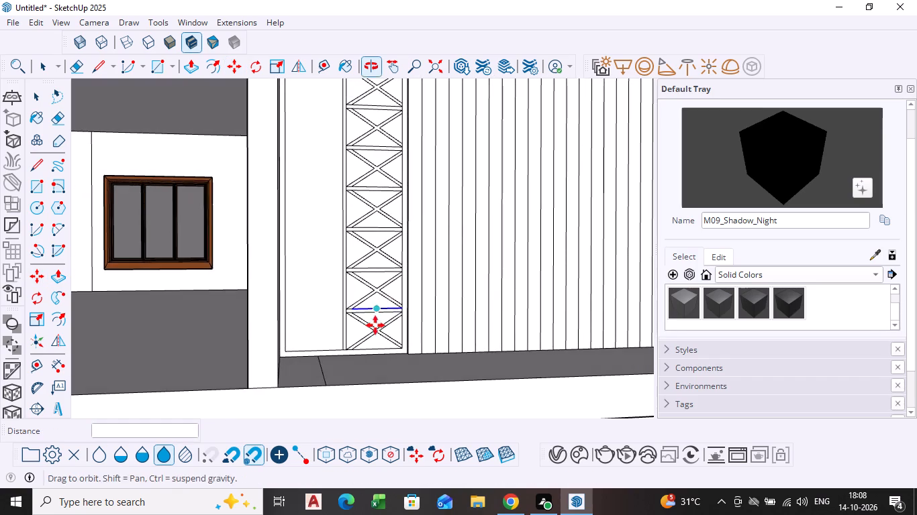
scroll(371, 315, "up", 15)
scroll(353, 290, "down", 7)
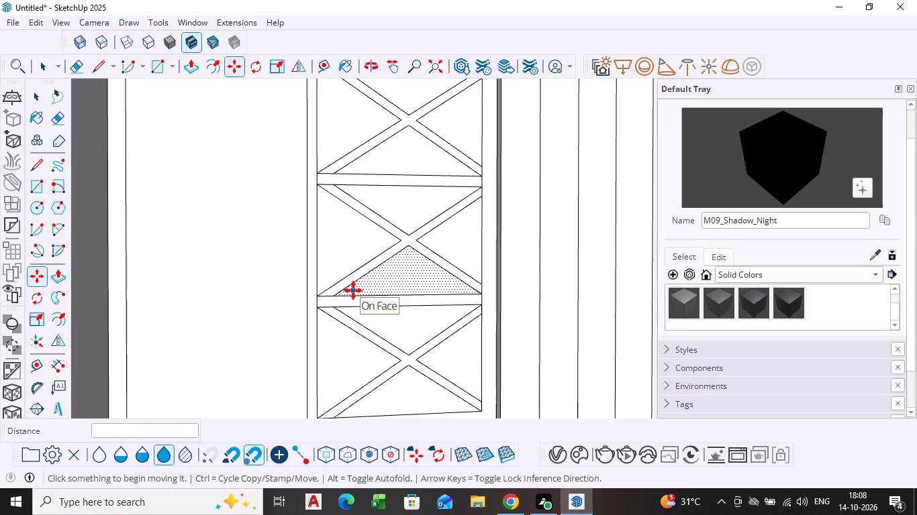
scroll(353, 290, "down", 9)
key("space")
scroll(436, 264, "down", 5)
middle_click_drag(424, 258, 392, 337)
scroll(391, 320, "down", 3)
middle_click_drag(389, 314, 396, 267)
scroll(386, 222, "up", 10)
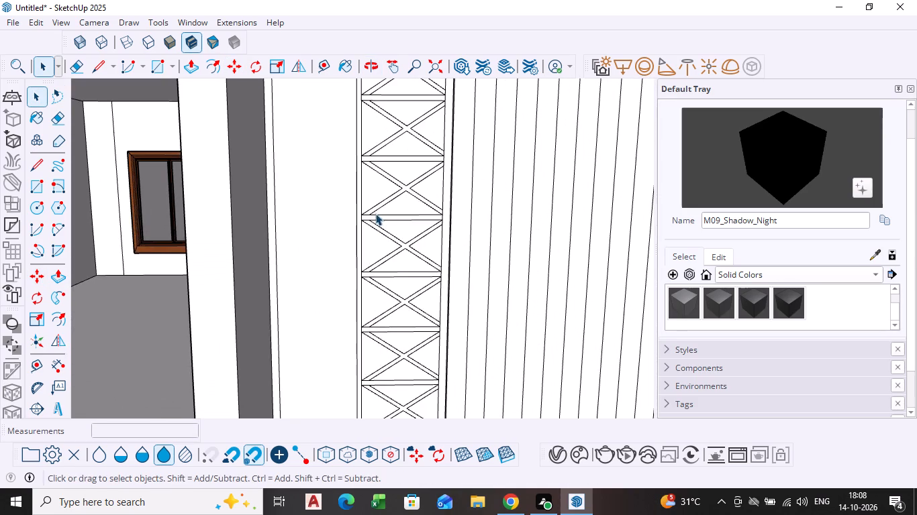
scroll(367, 172, "up", 10)
middle_click_drag(364, 124, 370, 162)
scroll(370, 162, "down", 7)
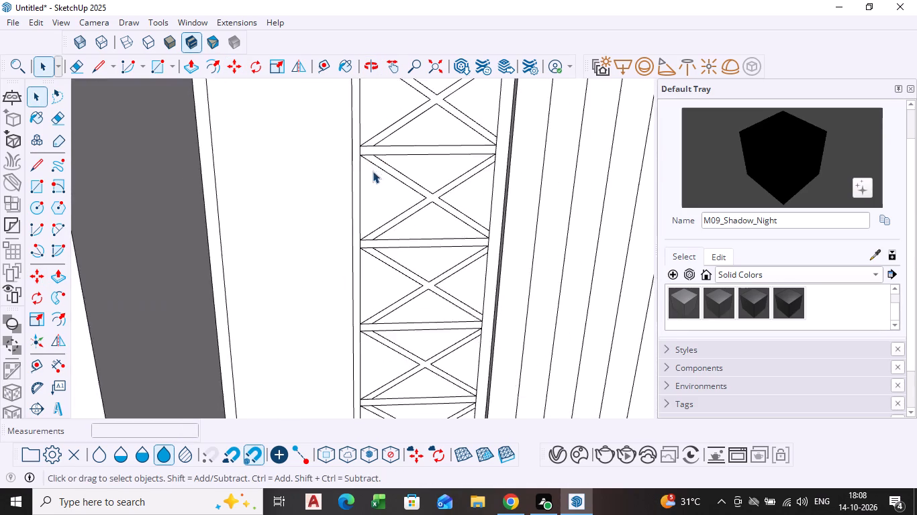
scroll(373, 171, "down", 7)
scroll(378, 282, "down", 4)
middle_click_drag(378, 282, 356, 308, "shift")
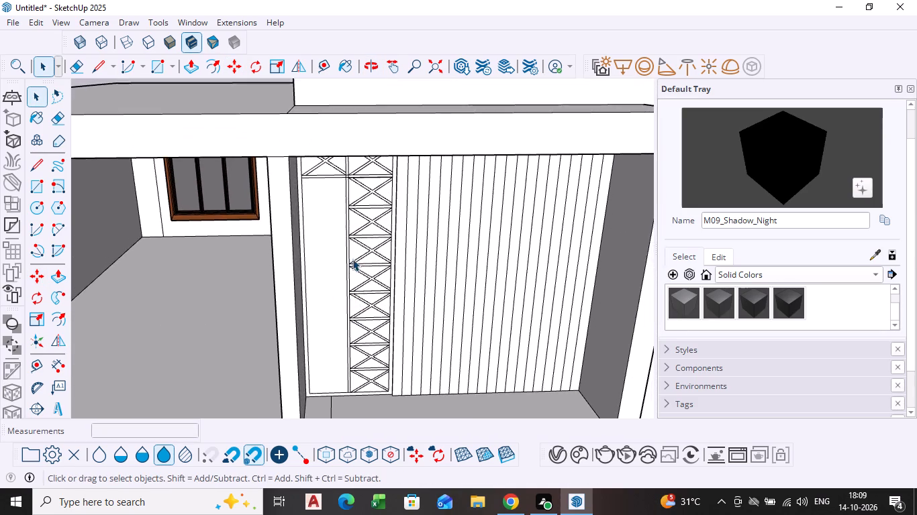
scroll(352, 259, "up", 4)
scroll(369, 276, "down", 4)
middle_click_drag(369, 276, 372, 253, "shift")
middle_click_drag(342, 180, 337, 203, "shift")
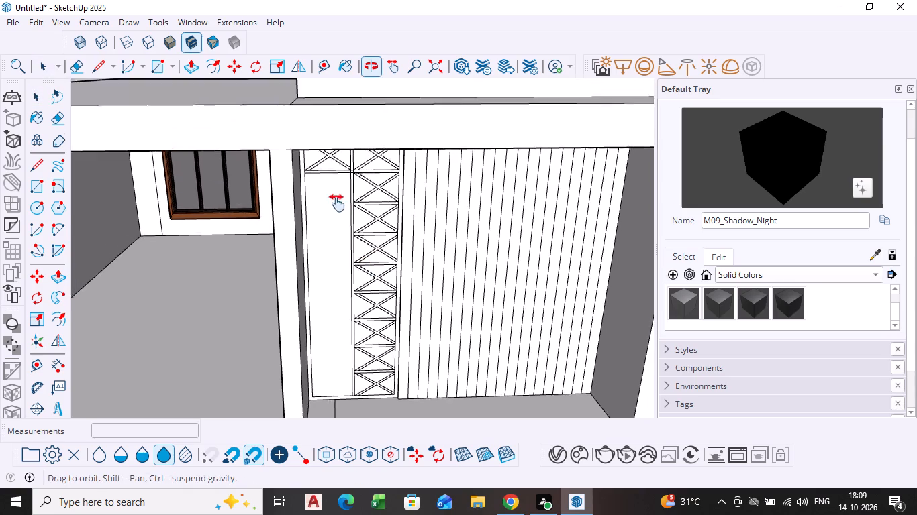
middle_click_drag(337, 203, 329, 245, "shift")
middle_click_drag(329, 245, 338, 184)
scroll(338, 184, "up", 9)
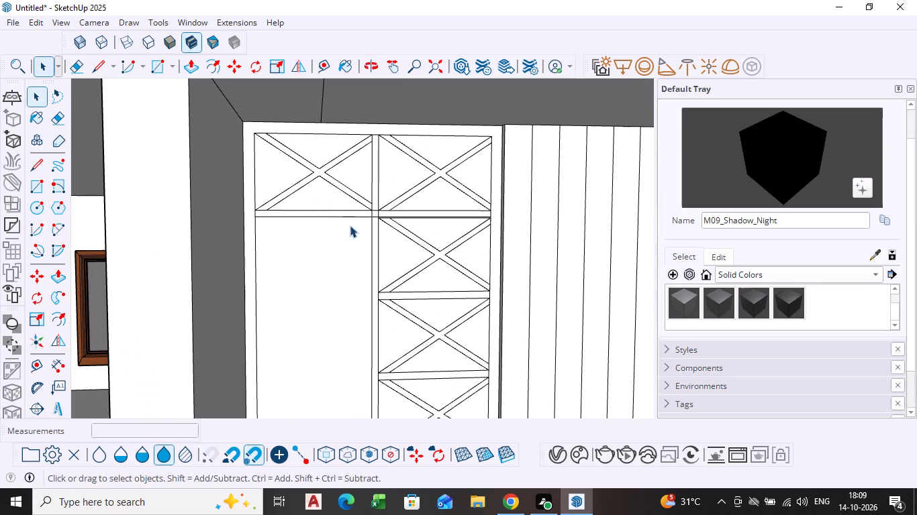
Delete the long doubled edge just beneath the upper crossbar, at the top of the second X-braced pane beside the striped wall.
scroll(452, 207, "up", 14)
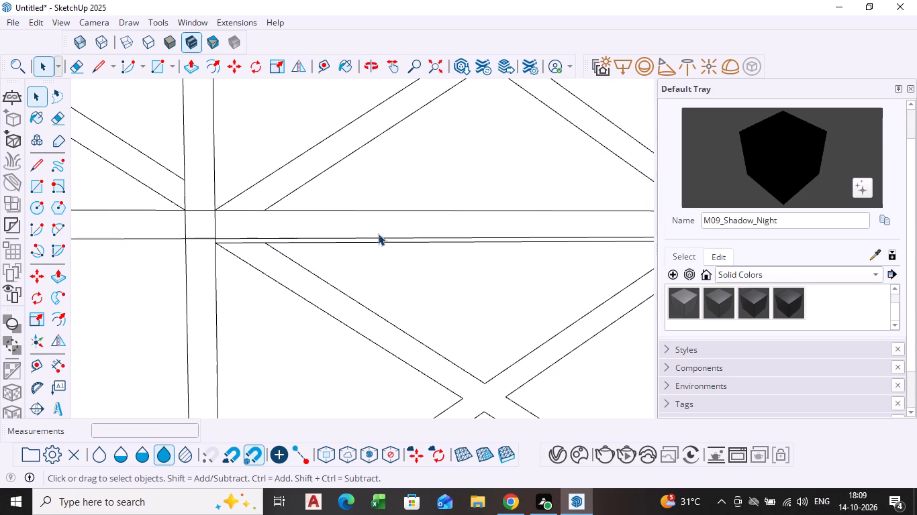
scroll(319, 243, "down", 9)
middle_click_drag(332, 325, 320, 297, "shift")
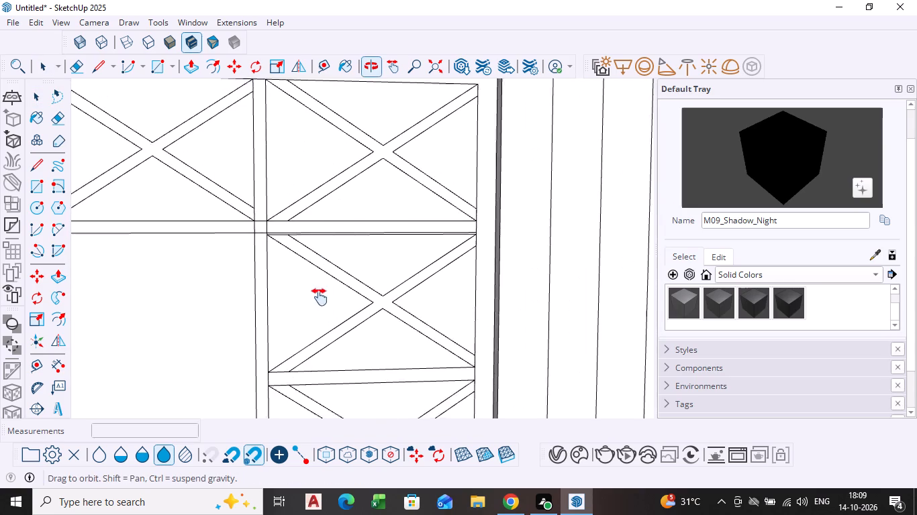
middle_click_drag(320, 297, 303, 346, "shift")
scroll(303, 341, "down", 1, "shift")
scroll(290, 278, "up", 5)
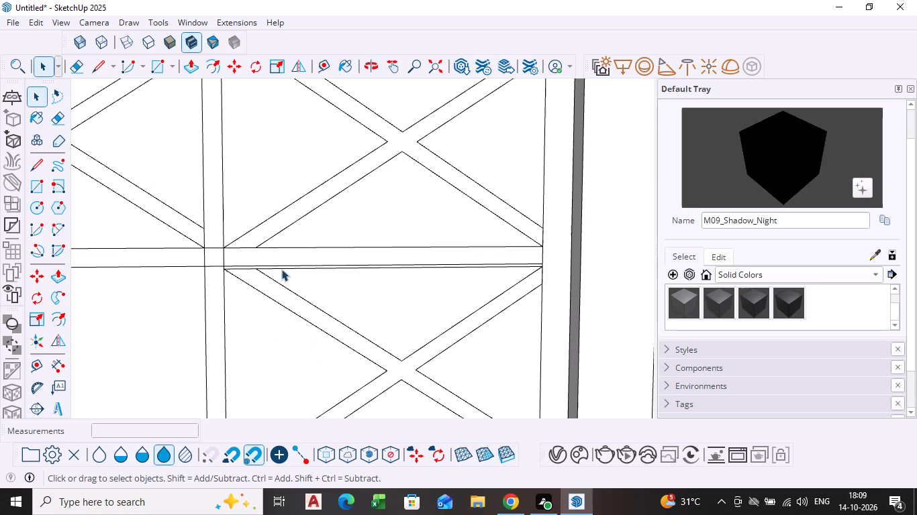
scroll(265, 260, "up", 8)
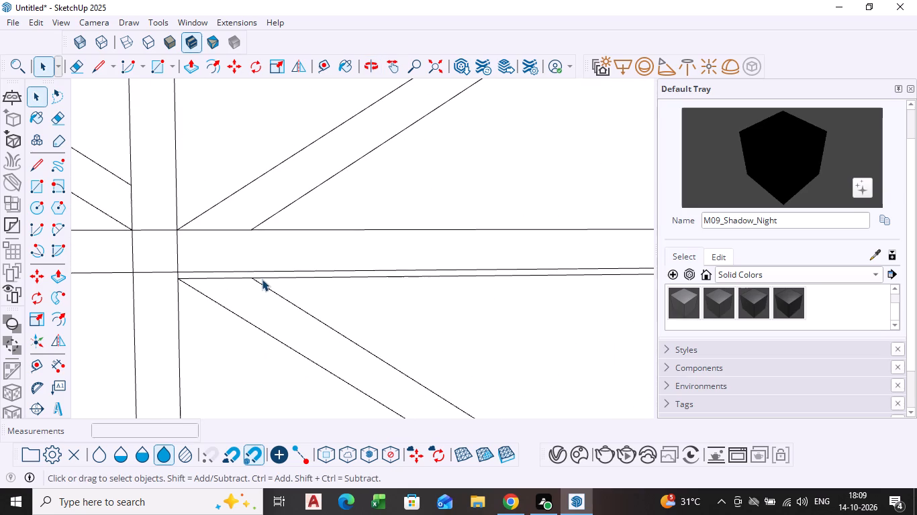
left_click(262, 279)
scroll(375, 287, "down", 3)
middle_click_drag(375, 287, 108, 272, "shift")
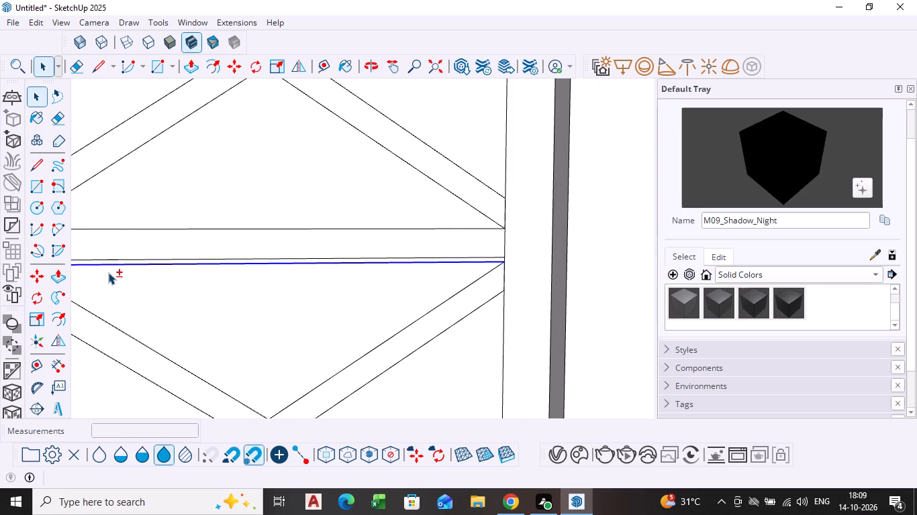
key("Delete")
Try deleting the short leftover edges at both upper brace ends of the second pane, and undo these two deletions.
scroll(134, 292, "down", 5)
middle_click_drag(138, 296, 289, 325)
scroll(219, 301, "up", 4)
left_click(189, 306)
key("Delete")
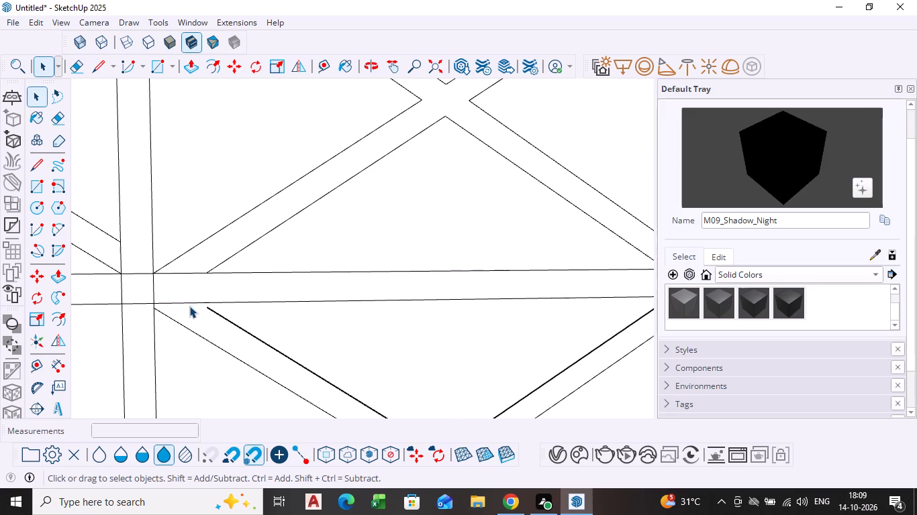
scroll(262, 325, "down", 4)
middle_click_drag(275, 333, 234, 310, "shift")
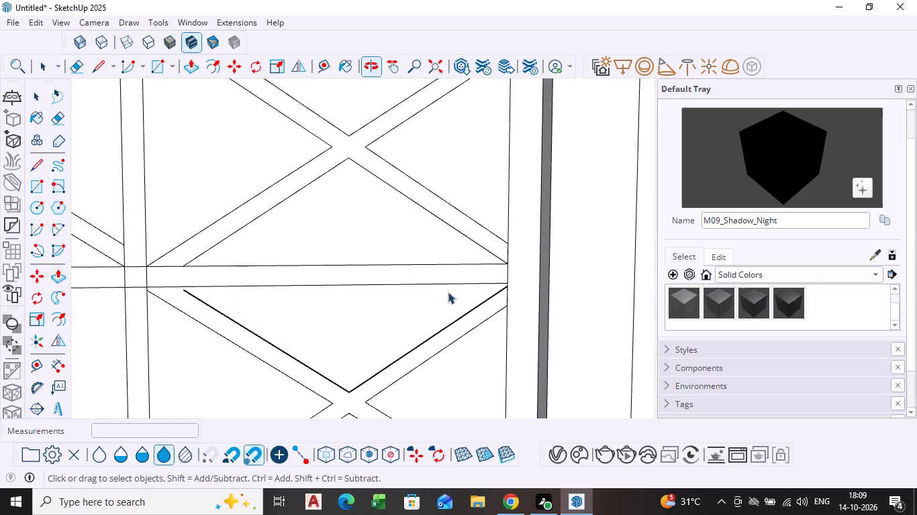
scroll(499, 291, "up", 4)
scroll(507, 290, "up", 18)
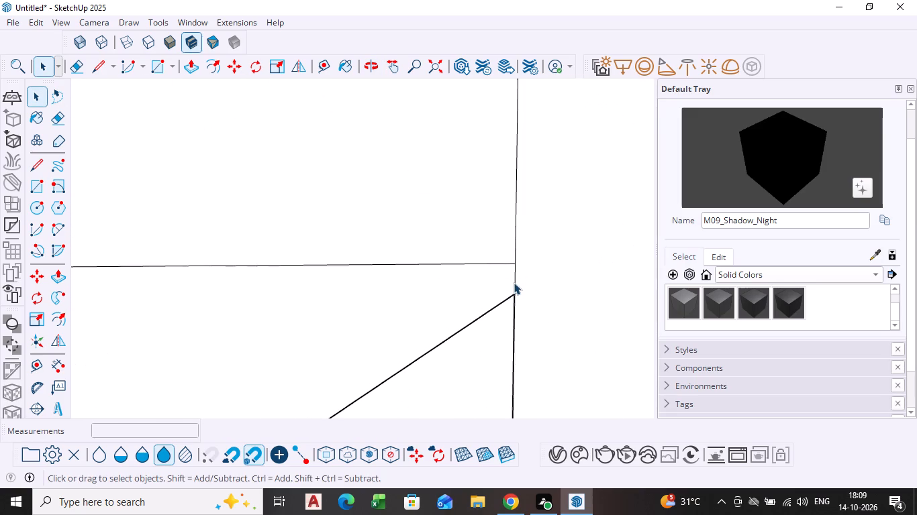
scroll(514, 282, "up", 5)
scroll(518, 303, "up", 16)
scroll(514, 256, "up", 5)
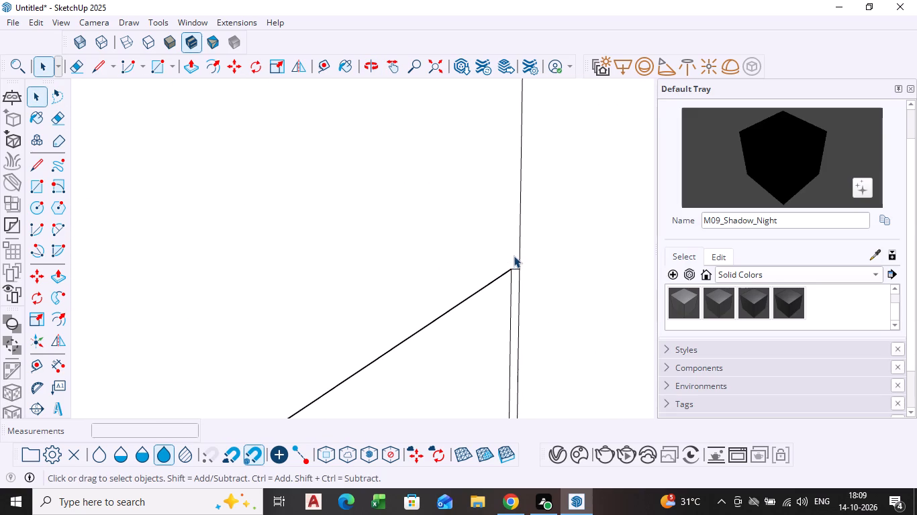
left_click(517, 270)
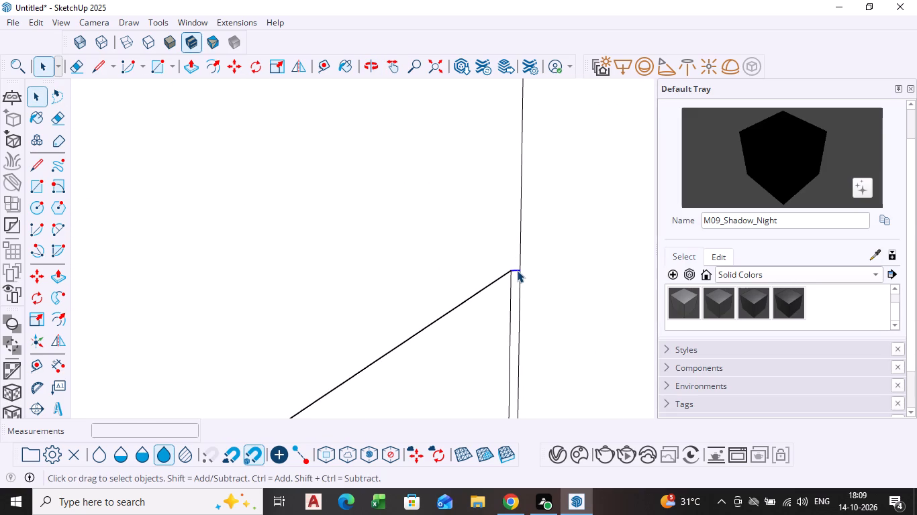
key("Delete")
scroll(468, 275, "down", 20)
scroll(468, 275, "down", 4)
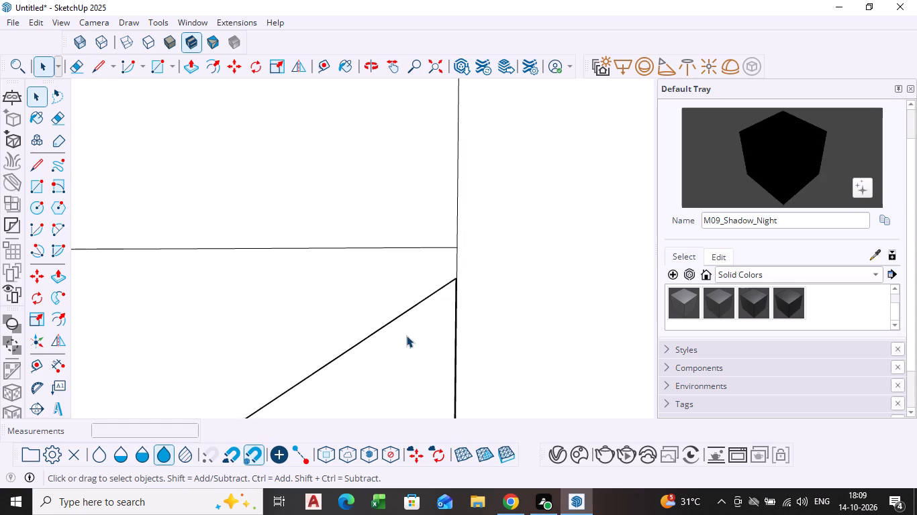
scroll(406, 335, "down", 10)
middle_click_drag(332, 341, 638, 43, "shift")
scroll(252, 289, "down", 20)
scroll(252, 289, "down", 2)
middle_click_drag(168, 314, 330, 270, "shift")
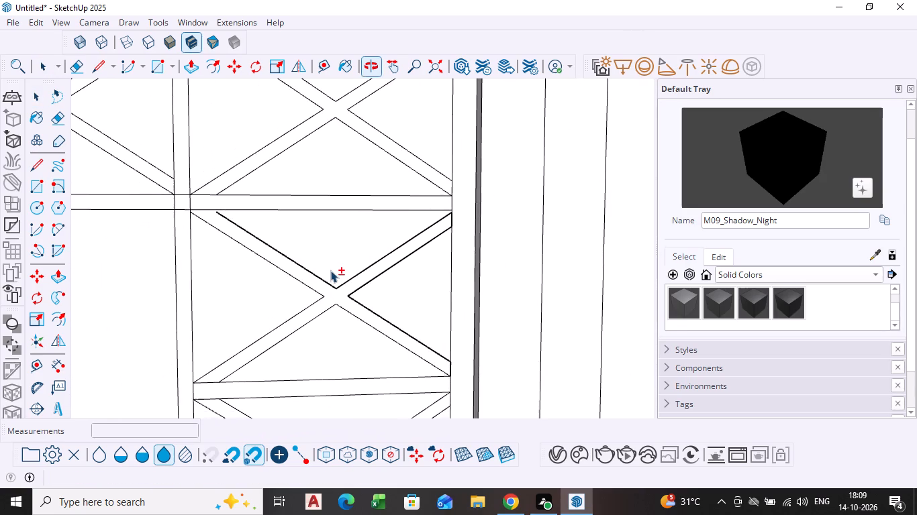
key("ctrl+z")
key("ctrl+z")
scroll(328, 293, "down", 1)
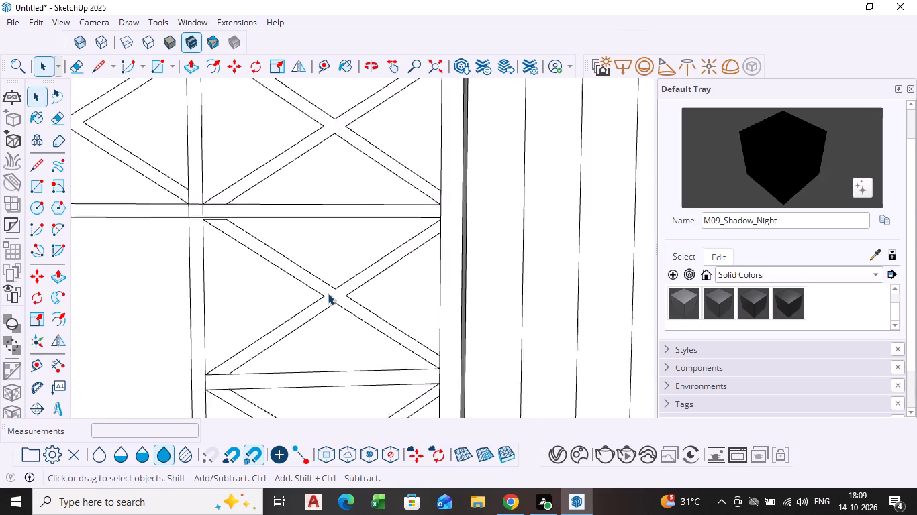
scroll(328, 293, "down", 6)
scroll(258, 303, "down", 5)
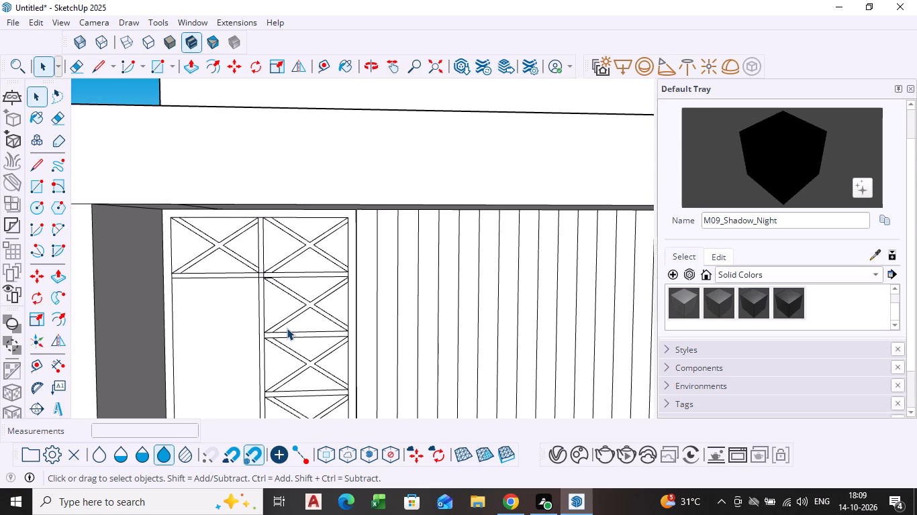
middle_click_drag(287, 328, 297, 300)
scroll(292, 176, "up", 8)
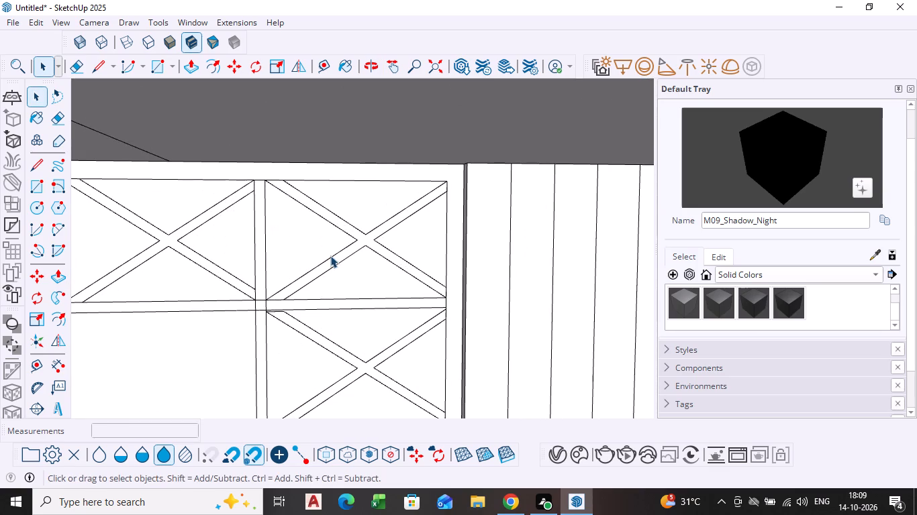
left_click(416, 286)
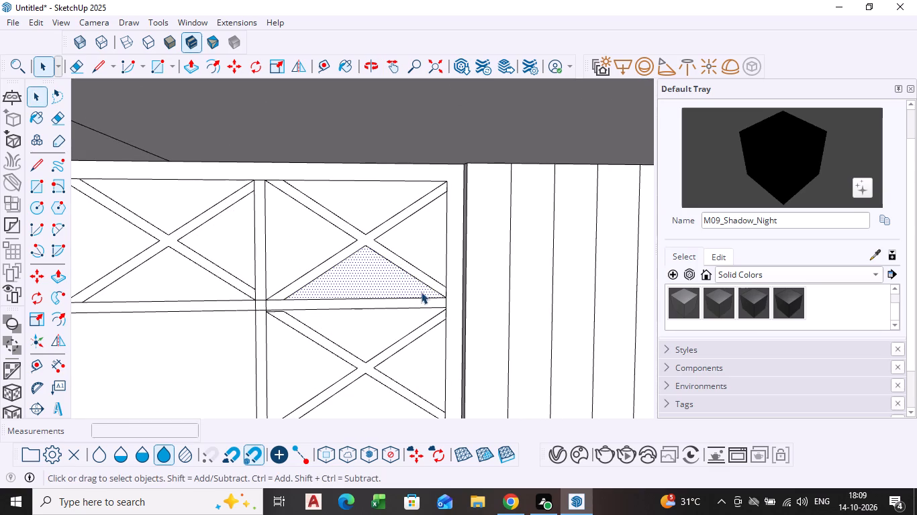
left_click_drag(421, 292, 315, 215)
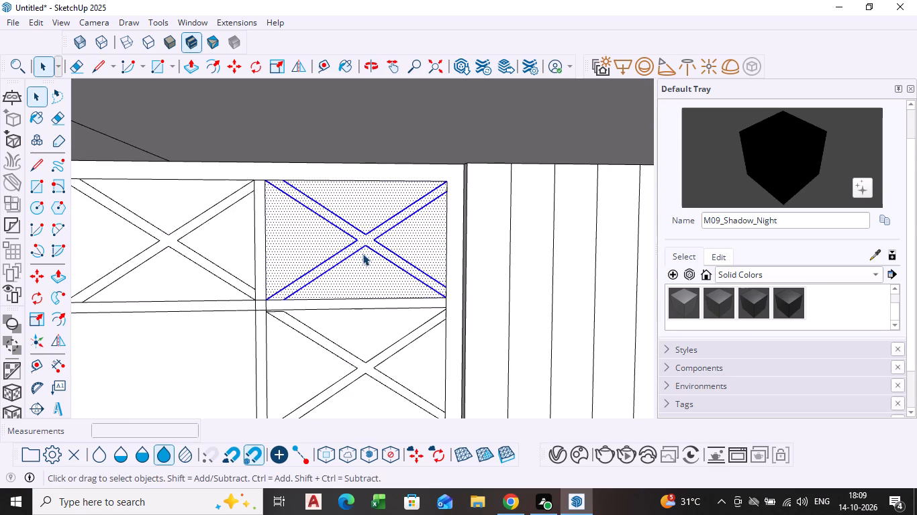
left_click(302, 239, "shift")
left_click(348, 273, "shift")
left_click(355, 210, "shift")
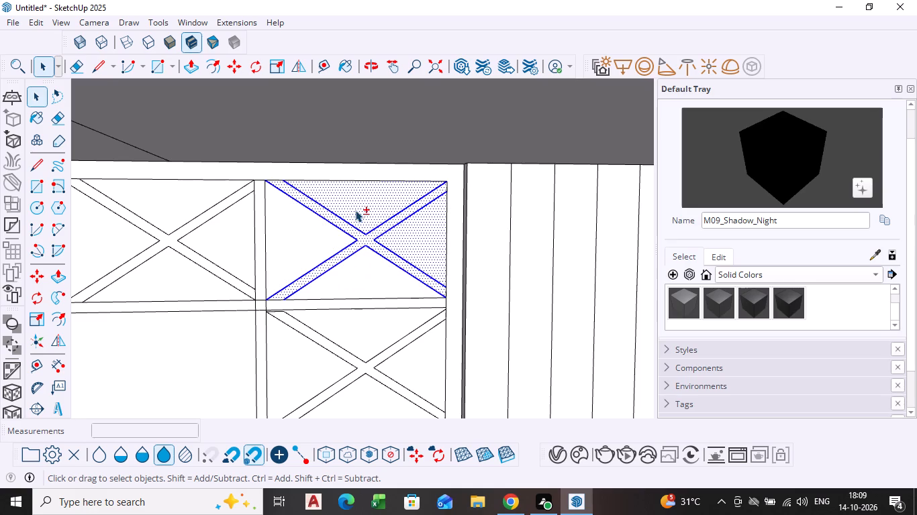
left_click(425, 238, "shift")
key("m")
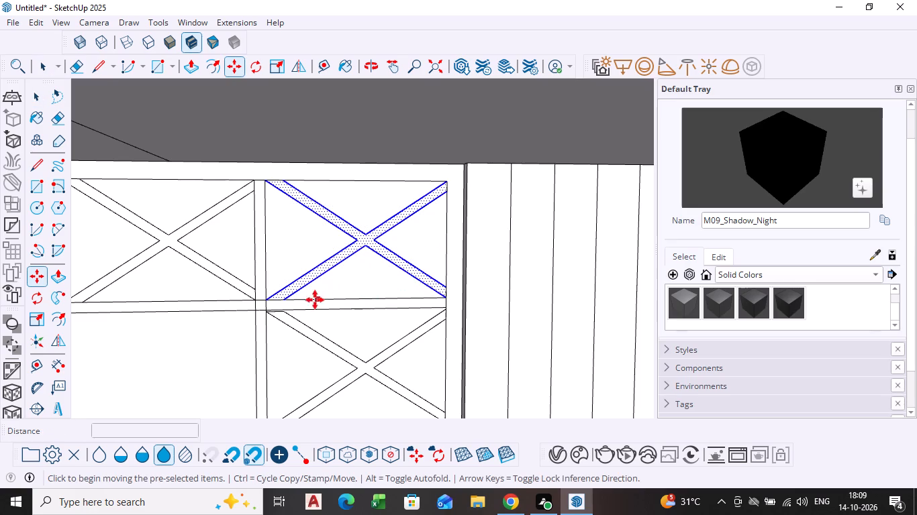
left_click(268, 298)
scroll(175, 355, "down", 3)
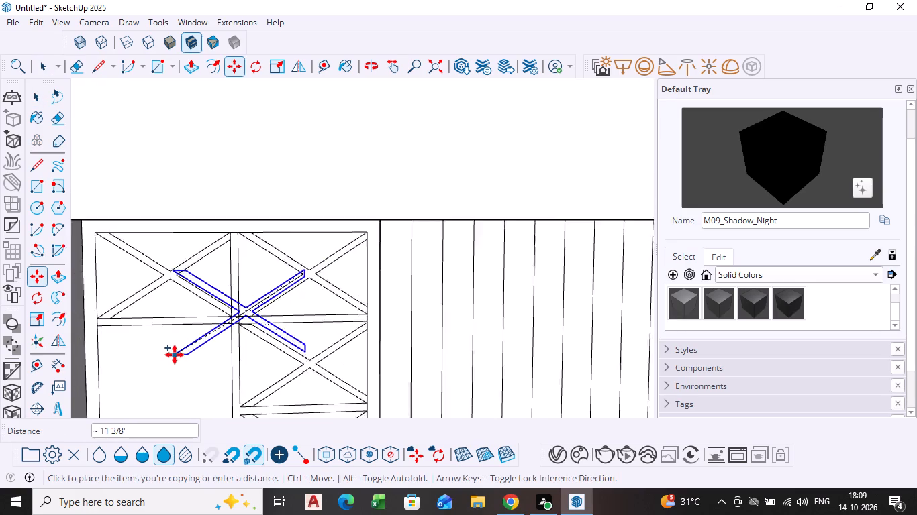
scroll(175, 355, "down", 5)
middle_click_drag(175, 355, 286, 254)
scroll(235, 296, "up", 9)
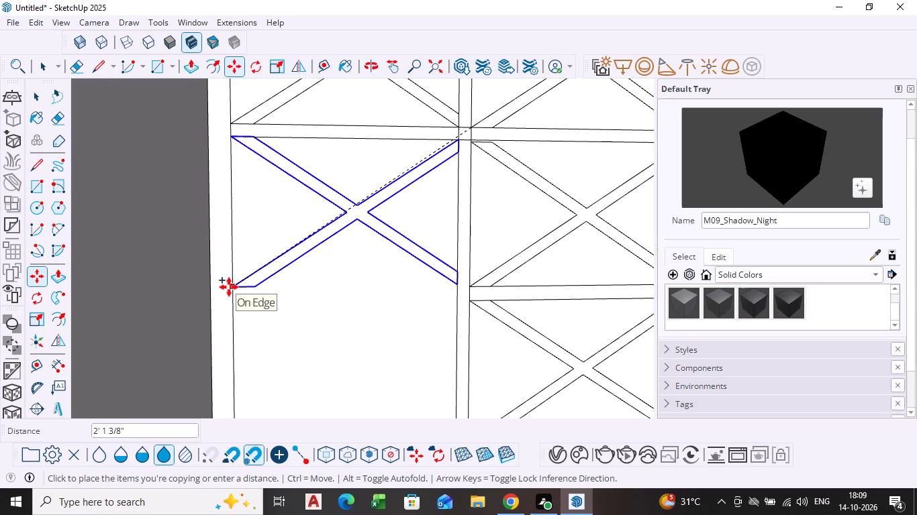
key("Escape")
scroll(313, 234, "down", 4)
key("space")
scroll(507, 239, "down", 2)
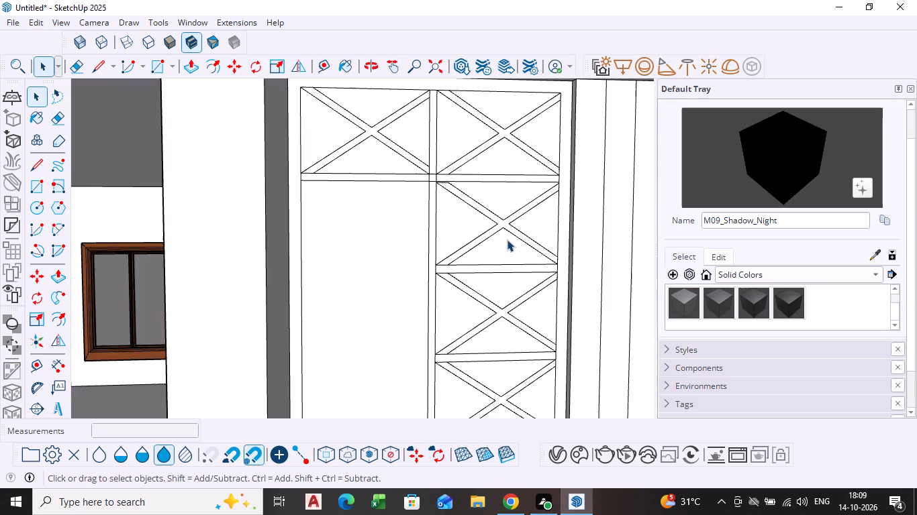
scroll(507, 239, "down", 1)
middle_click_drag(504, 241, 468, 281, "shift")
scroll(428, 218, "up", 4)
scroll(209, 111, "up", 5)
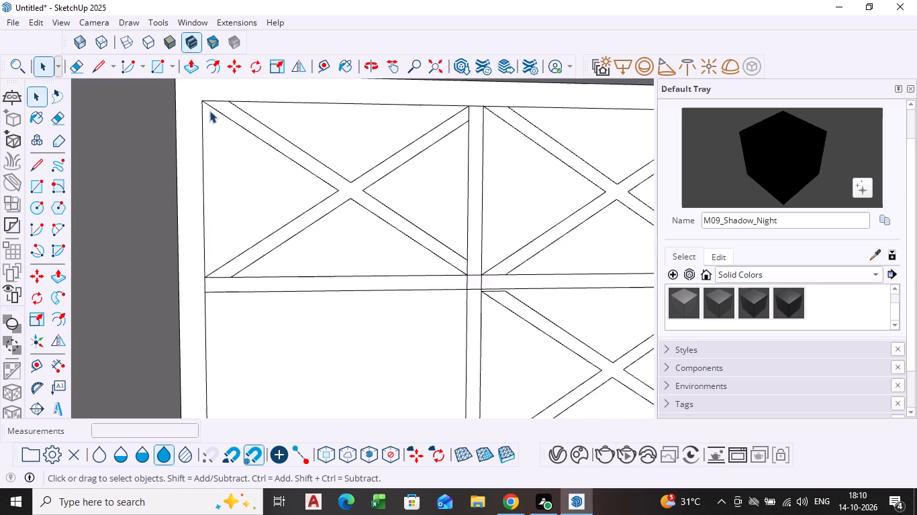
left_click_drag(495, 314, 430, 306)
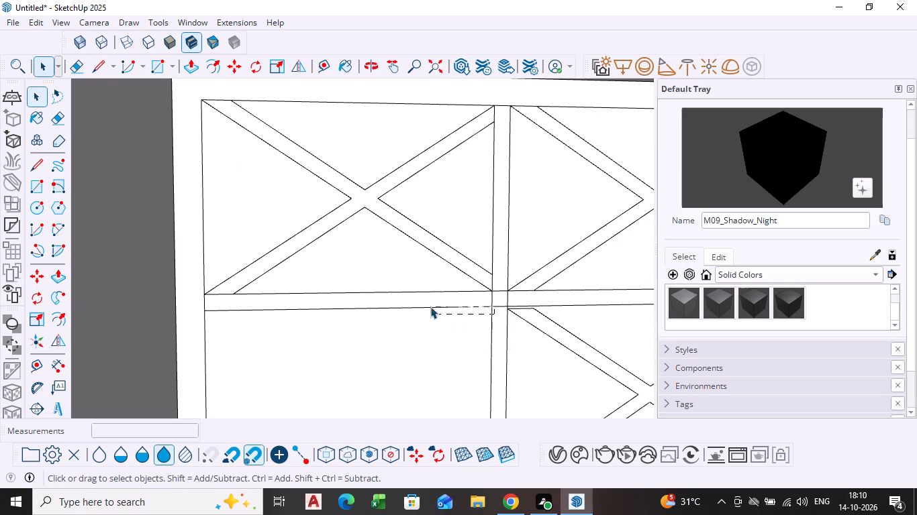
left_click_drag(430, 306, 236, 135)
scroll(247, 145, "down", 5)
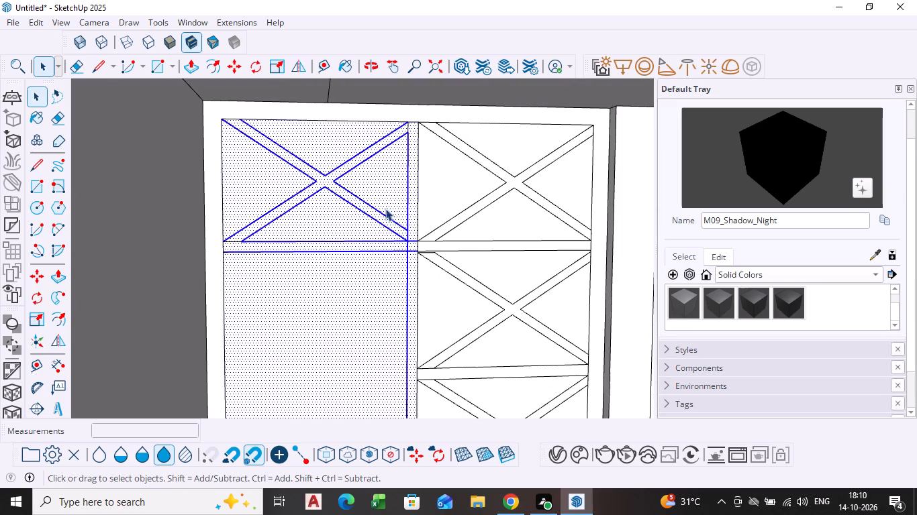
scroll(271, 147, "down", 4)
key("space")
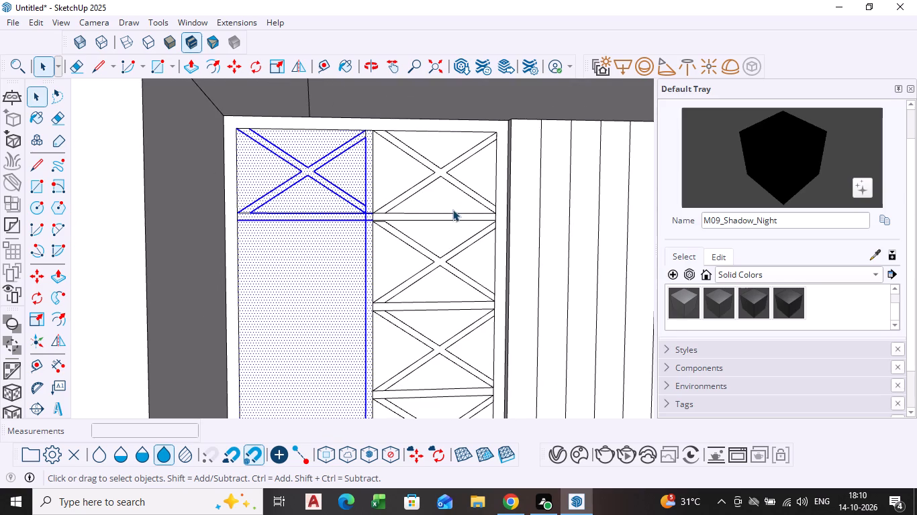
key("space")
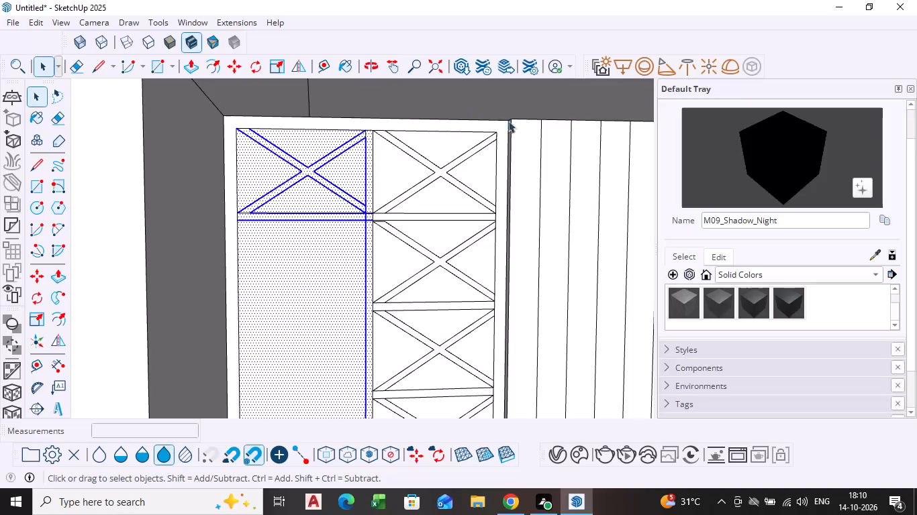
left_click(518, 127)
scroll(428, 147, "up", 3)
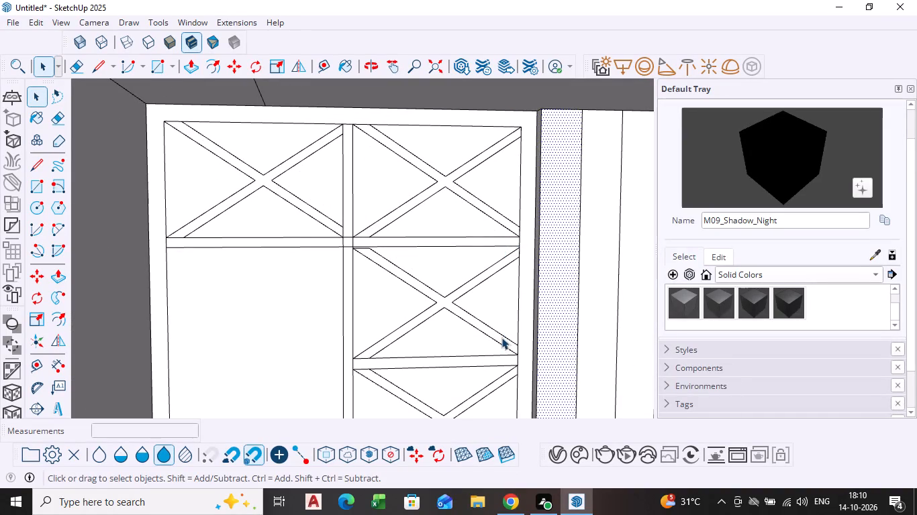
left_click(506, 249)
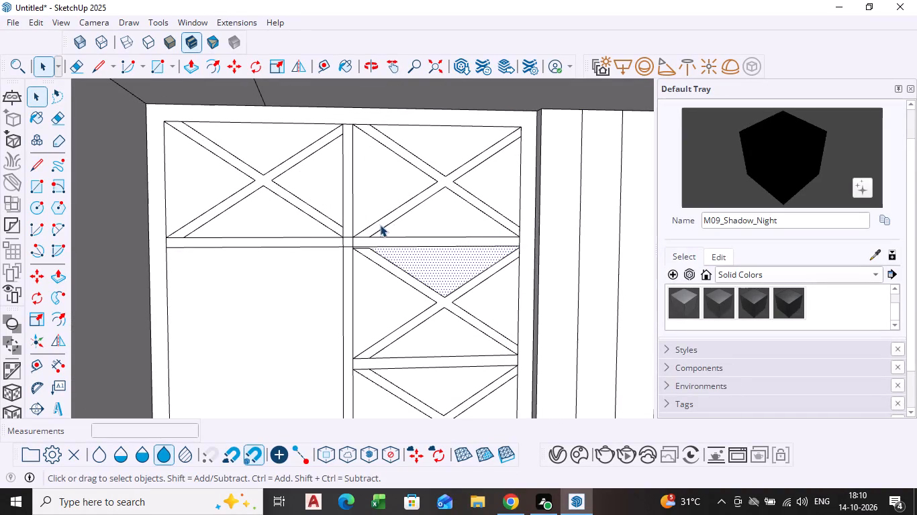
Copy the top X-braced pane and its crossbar beside the striped wall about 2' 1 7/16" diagonally, beneath the outer column's first pane.
left_click_drag(501, 256, 369, 148)
left_click_drag(369, 148, 371, 142)
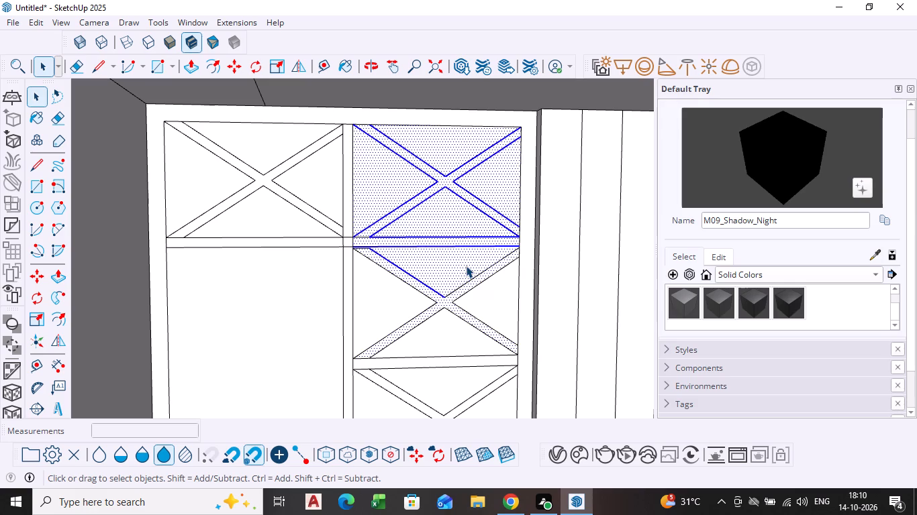
left_click(466, 266, "shift")
left_click(439, 297, "shift")
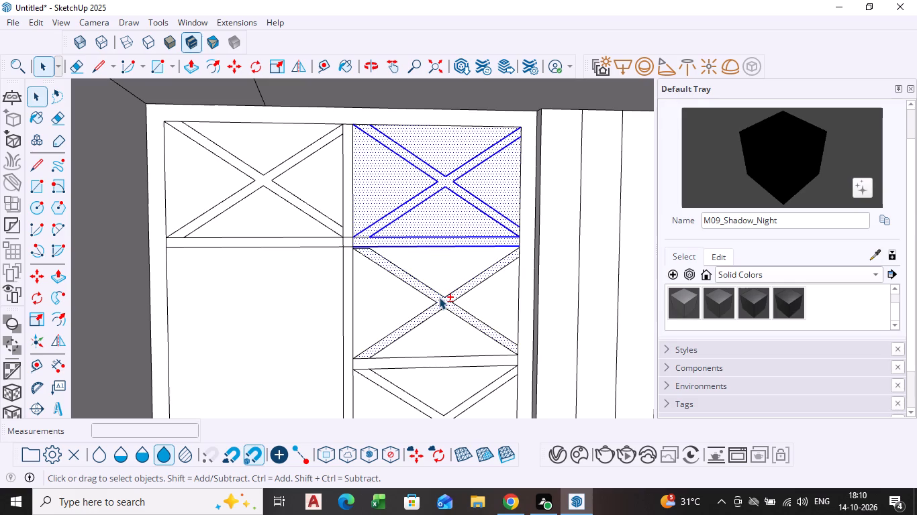
left_click(444, 300, "shift")
key("m")
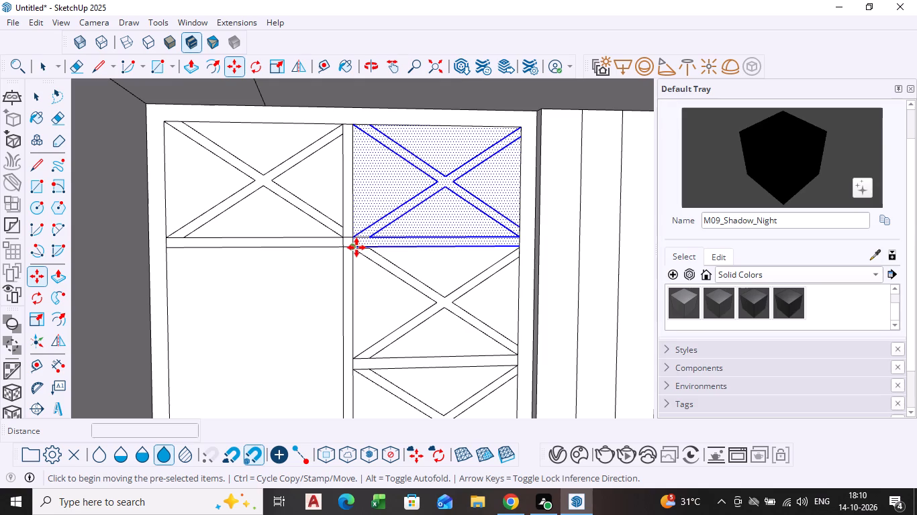
left_click(356, 247)
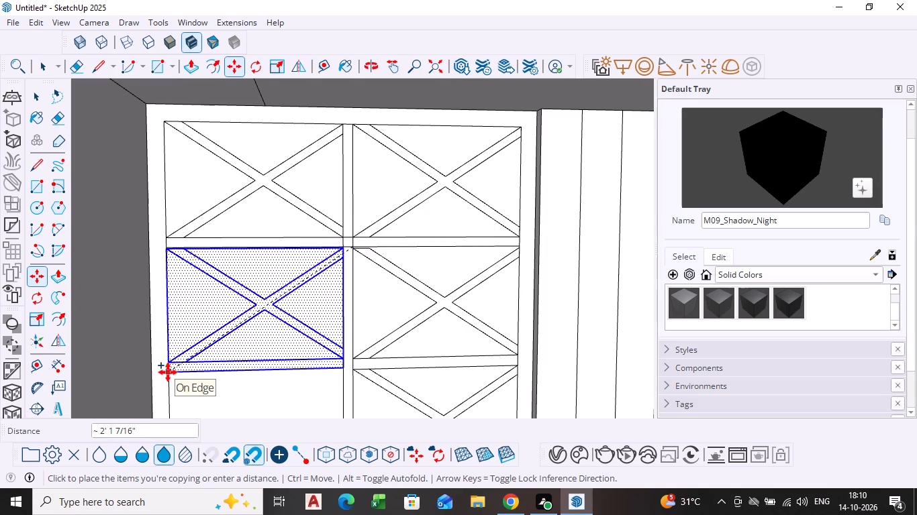
left_click(168, 372)
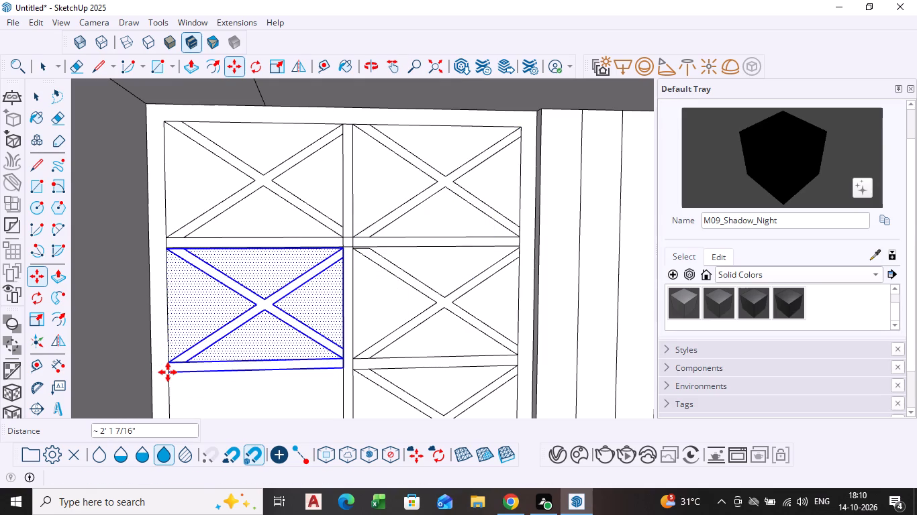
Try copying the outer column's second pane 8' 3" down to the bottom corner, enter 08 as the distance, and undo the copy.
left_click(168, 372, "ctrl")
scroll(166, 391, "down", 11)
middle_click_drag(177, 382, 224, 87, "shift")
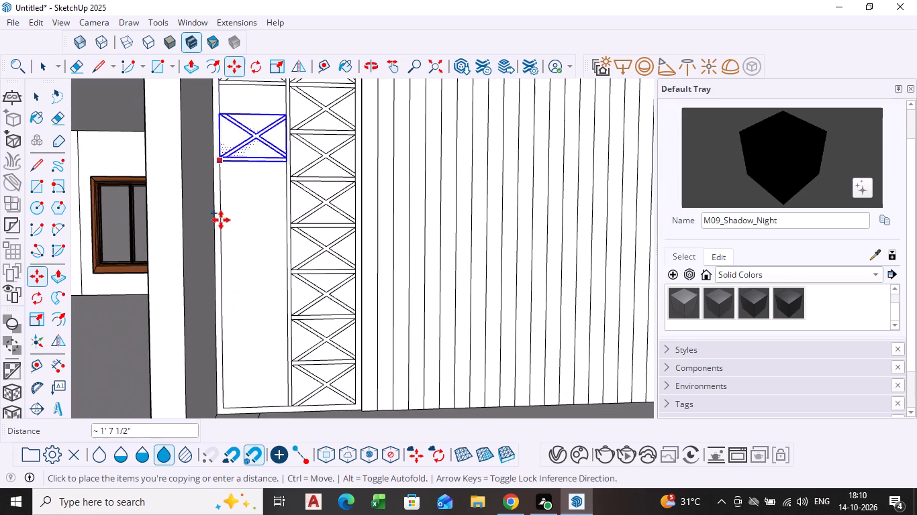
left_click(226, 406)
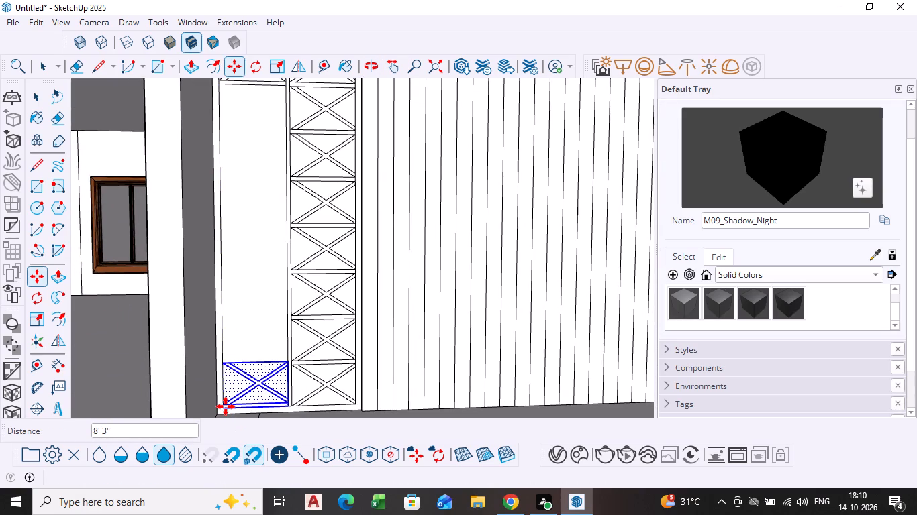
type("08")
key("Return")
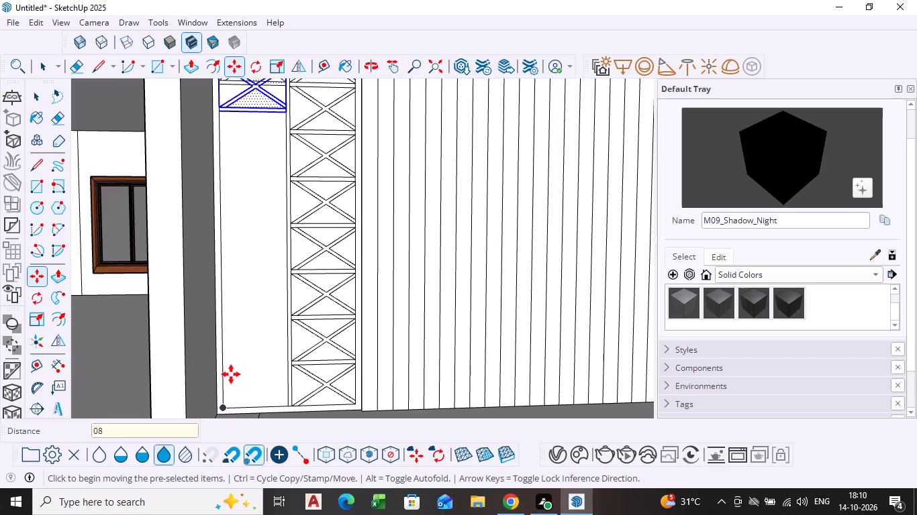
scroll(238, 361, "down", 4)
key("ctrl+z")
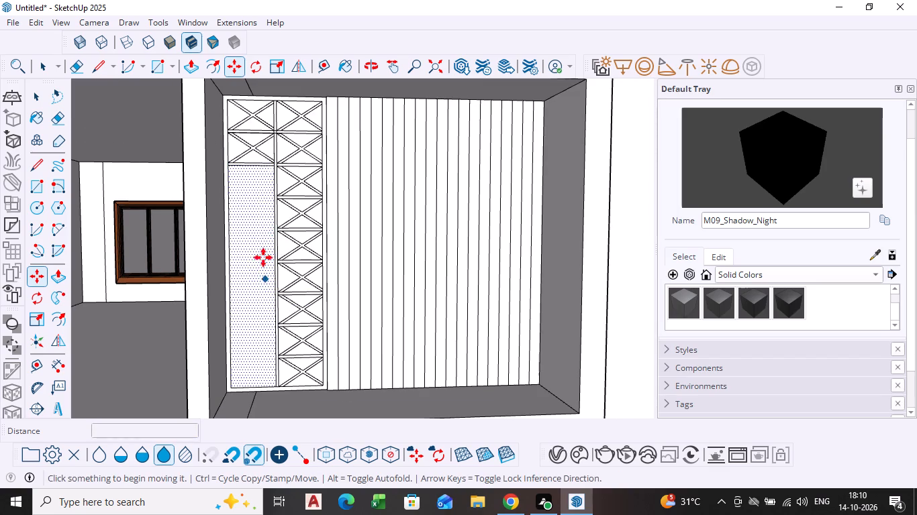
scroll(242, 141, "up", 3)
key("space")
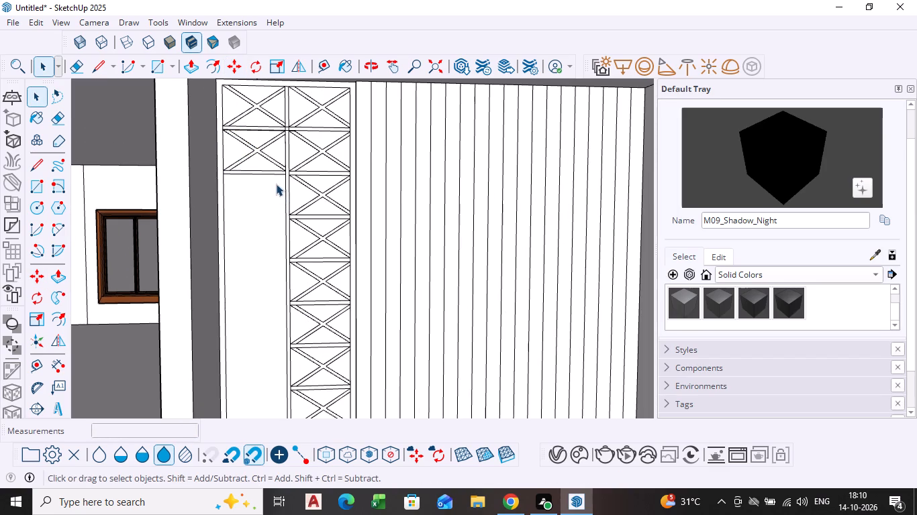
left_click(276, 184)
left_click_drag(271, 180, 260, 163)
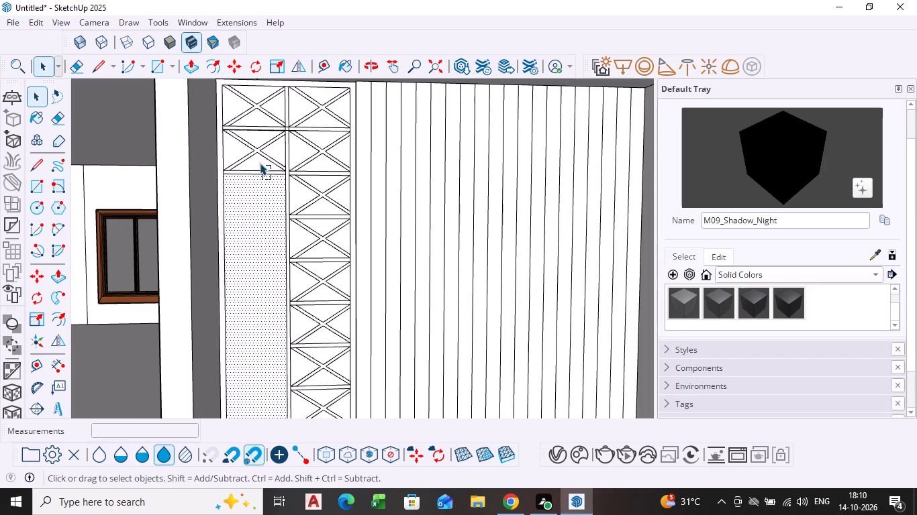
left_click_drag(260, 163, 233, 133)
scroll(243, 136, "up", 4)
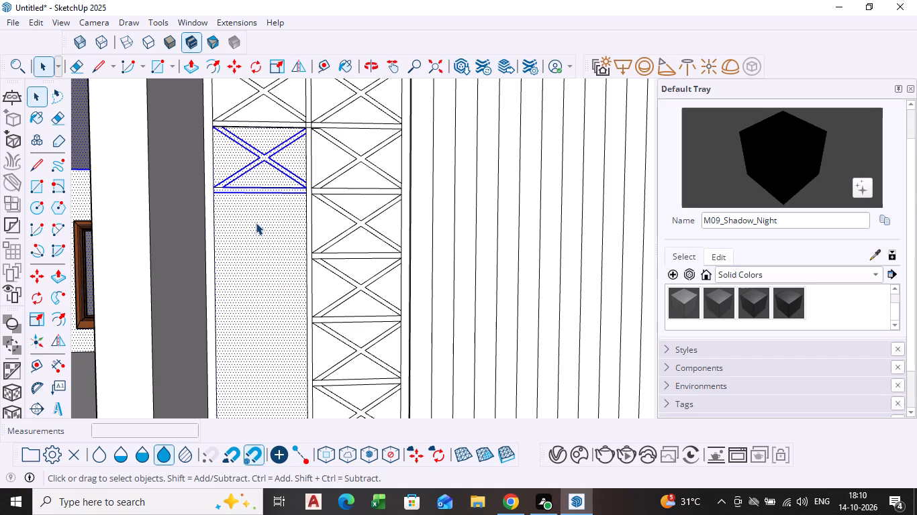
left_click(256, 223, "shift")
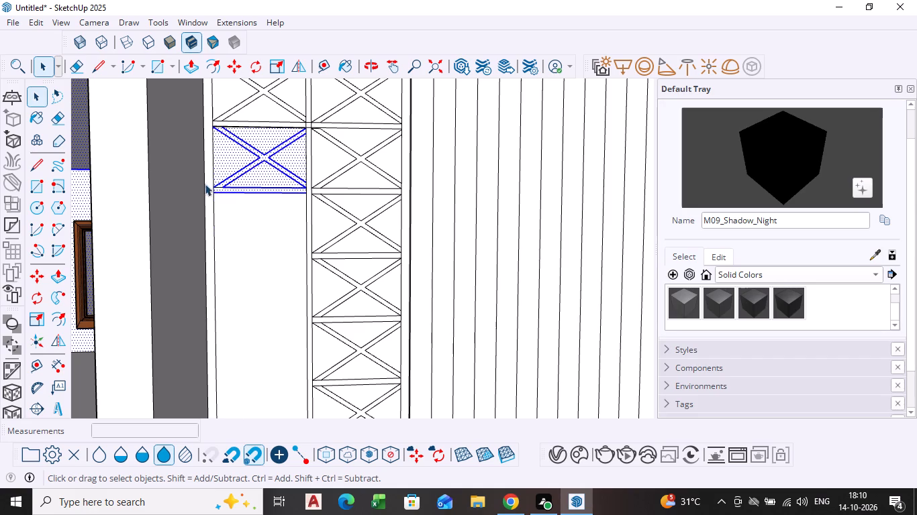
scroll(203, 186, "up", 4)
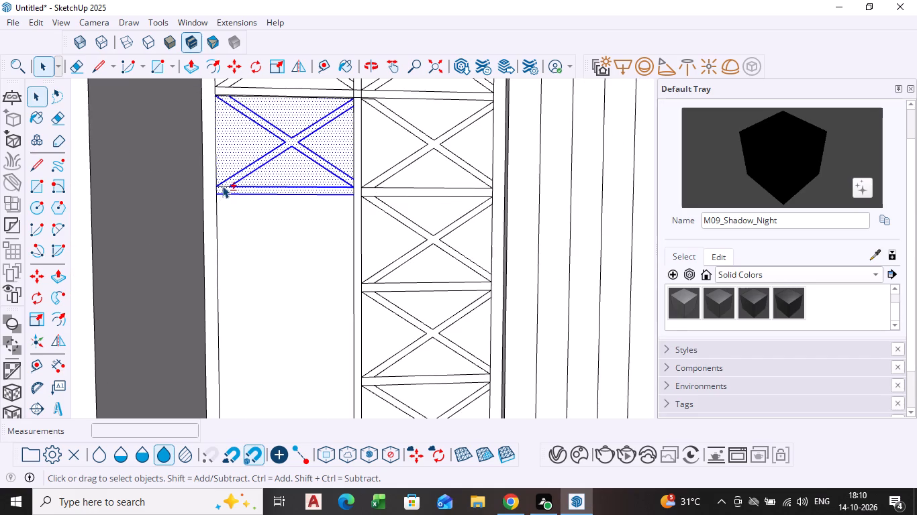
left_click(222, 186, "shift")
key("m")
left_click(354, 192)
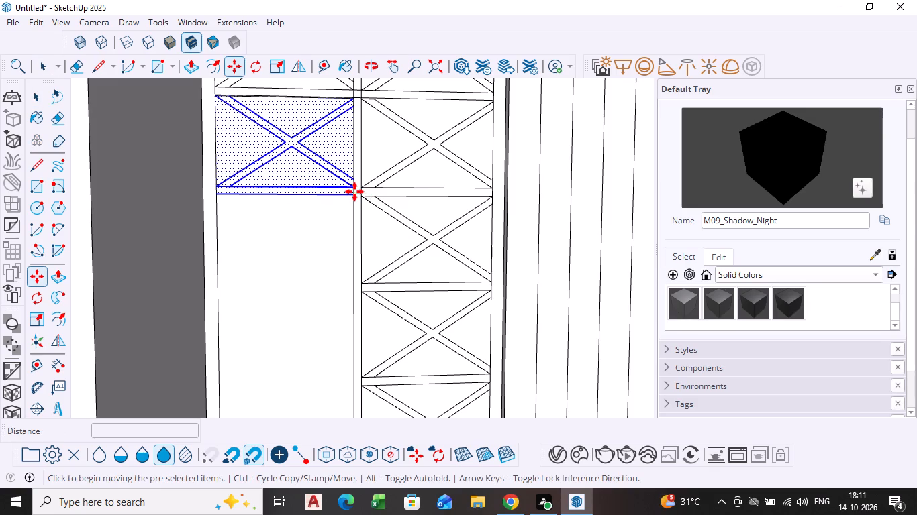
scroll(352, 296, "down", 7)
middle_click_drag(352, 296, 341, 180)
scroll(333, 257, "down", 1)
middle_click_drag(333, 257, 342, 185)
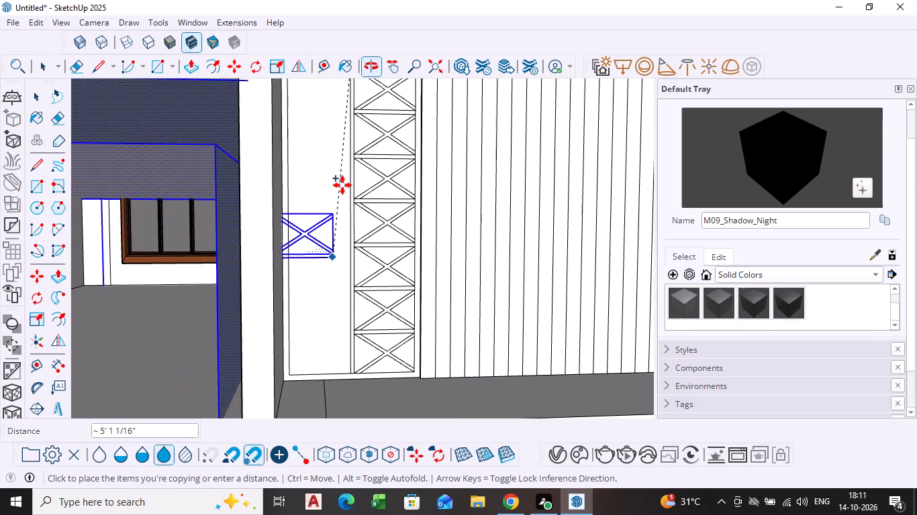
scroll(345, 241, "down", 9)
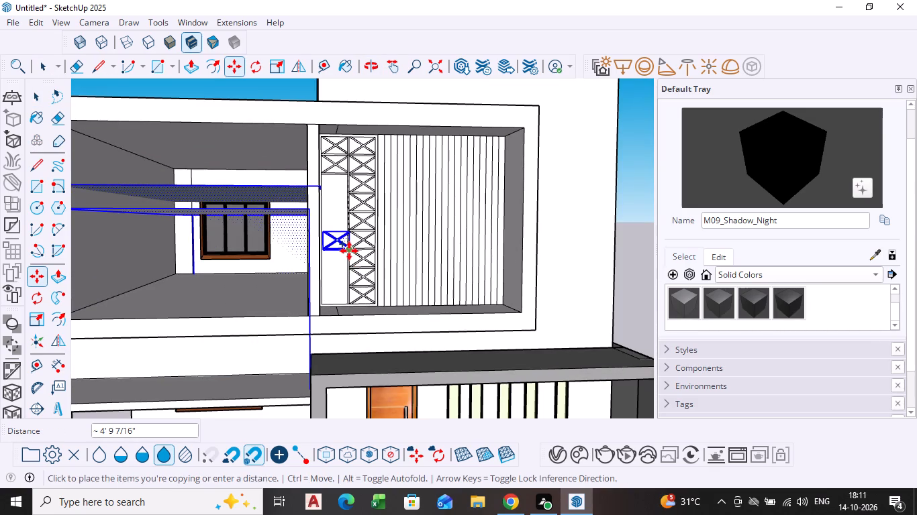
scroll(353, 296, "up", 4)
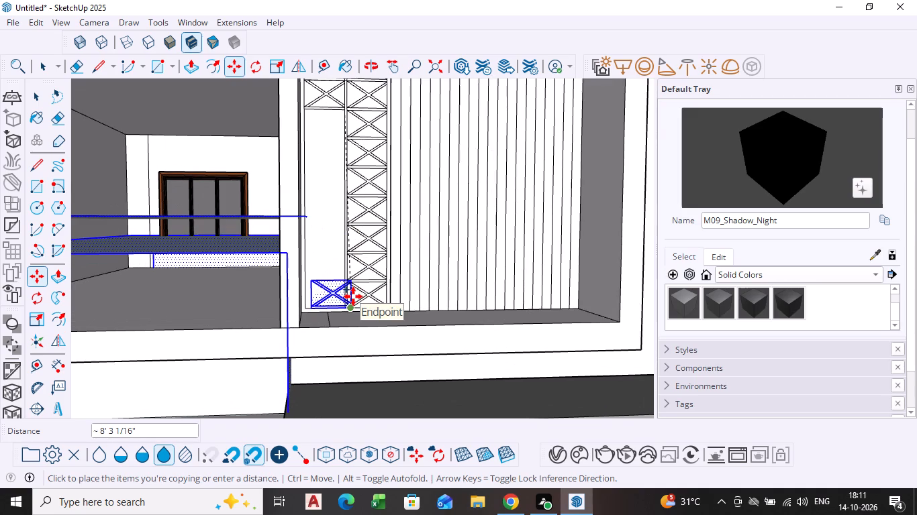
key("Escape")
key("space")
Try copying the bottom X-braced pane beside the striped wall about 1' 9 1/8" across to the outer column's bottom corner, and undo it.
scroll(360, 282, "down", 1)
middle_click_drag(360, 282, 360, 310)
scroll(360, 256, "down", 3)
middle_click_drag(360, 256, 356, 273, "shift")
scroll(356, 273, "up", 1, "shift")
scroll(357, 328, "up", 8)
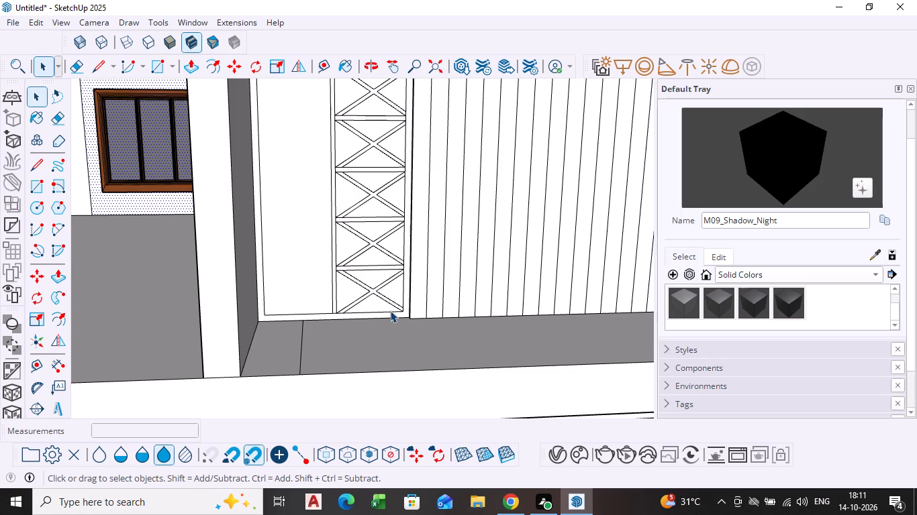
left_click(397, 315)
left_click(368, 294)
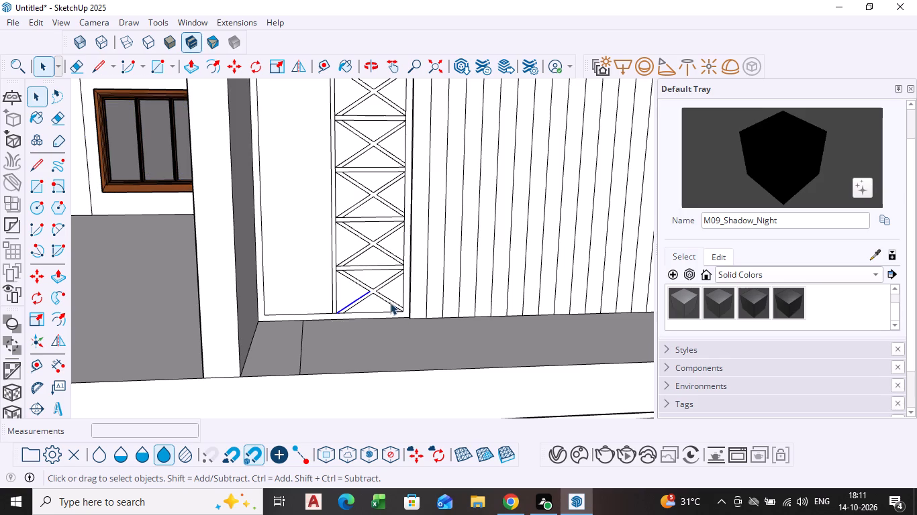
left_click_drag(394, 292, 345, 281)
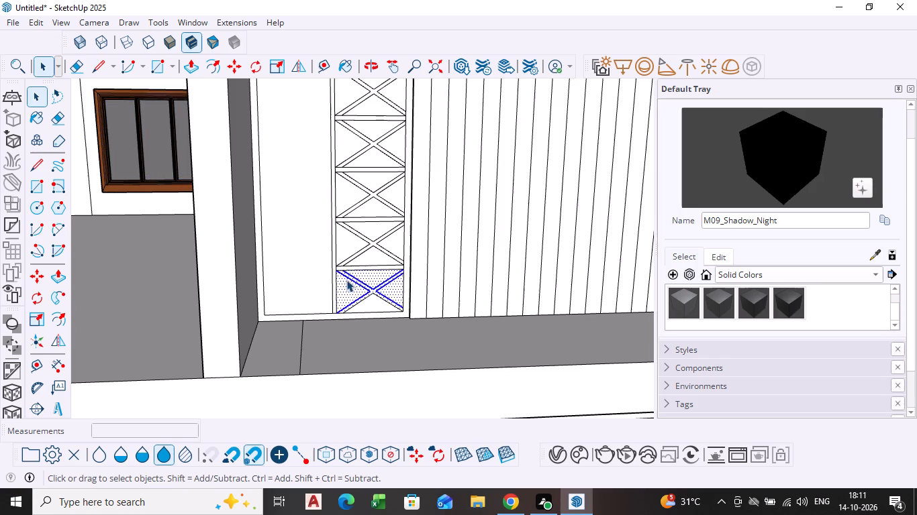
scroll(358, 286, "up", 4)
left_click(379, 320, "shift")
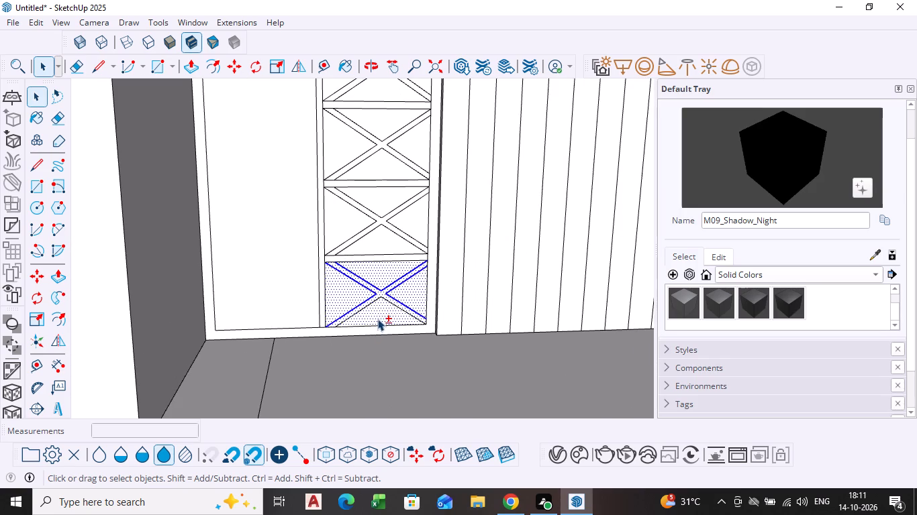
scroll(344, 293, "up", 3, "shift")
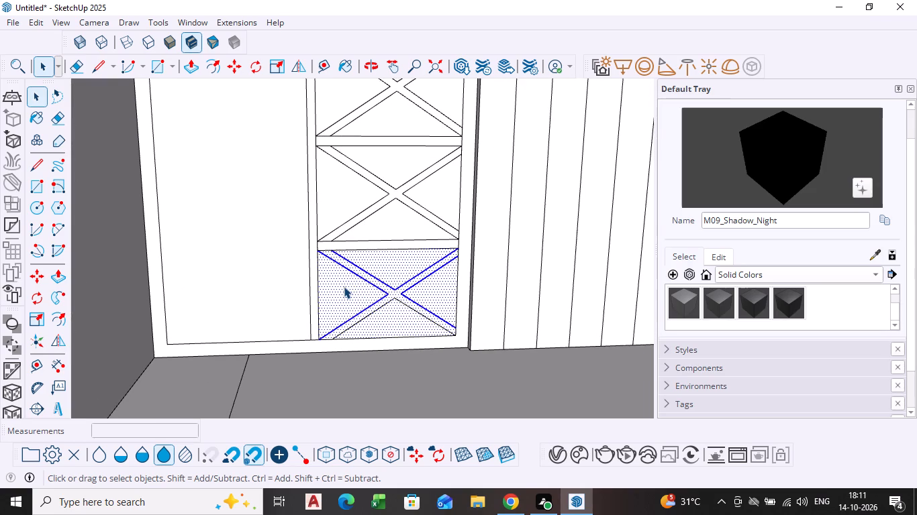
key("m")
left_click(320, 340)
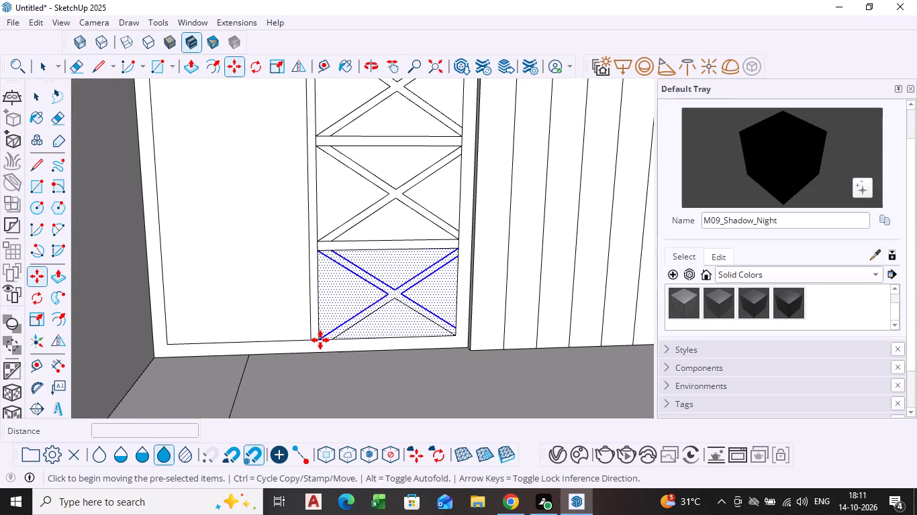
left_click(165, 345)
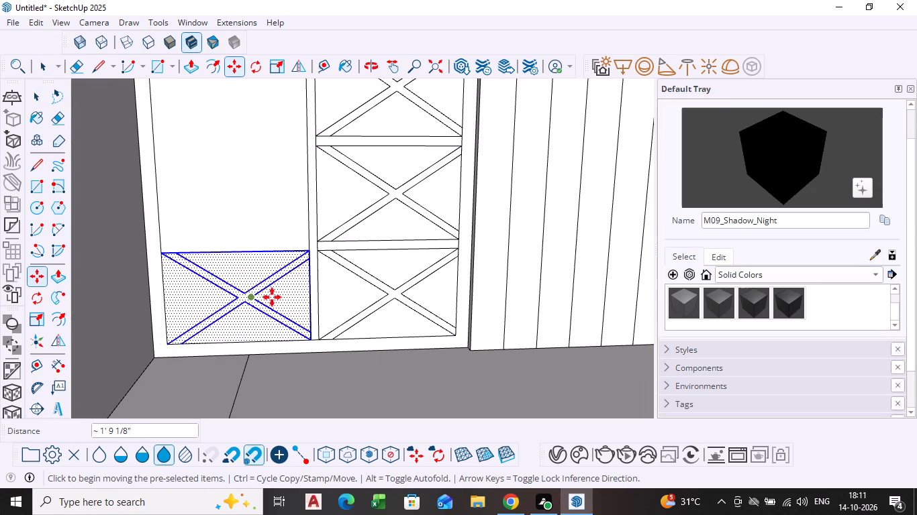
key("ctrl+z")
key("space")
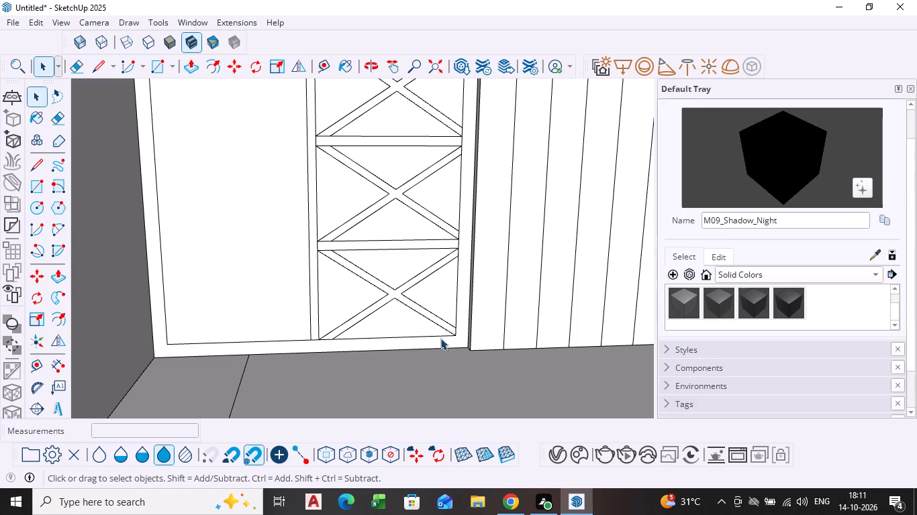
Copy the bottom X-braced pane and its crossbar edges beside the striped wall about 1' 9 1/8" across to the outer column's bottom corner.
left_click(452, 341)
left_click_drag(430, 331, 392, 304)
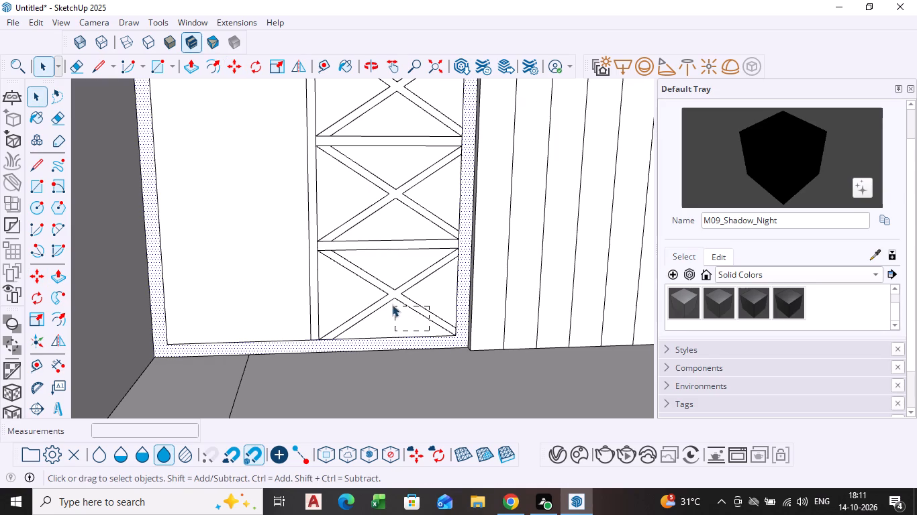
left_click_drag(392, 304, 369, 277)
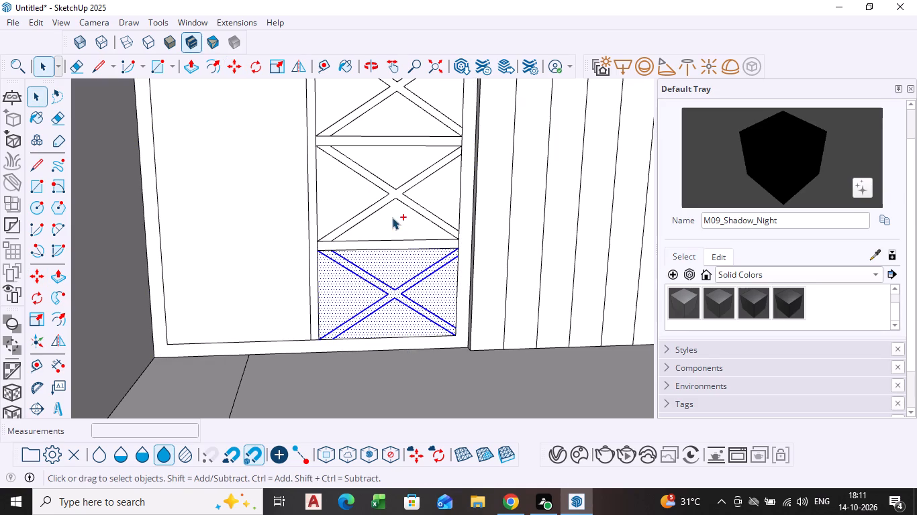
scroll(390, 236, "up", 2, "ctrl")
left_click(386, 252, "ctrl")
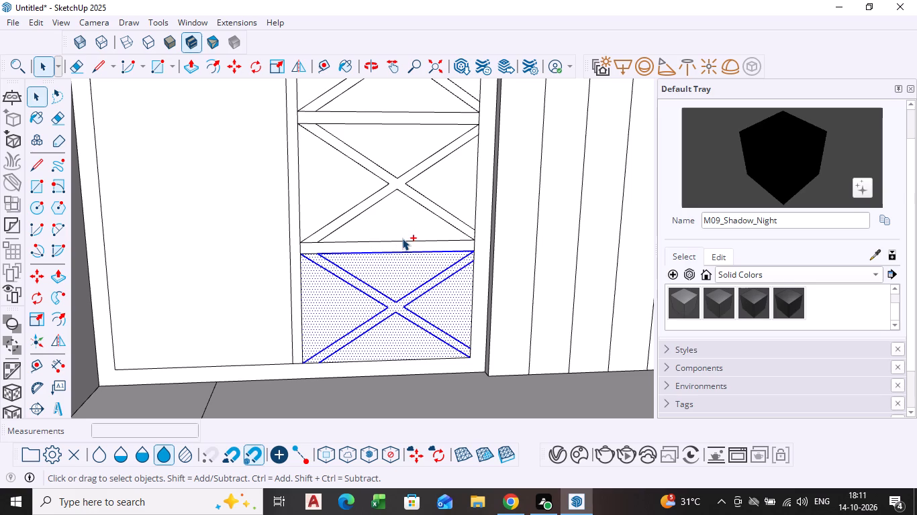
left_click(402, 239, "ctrl")
key("m")
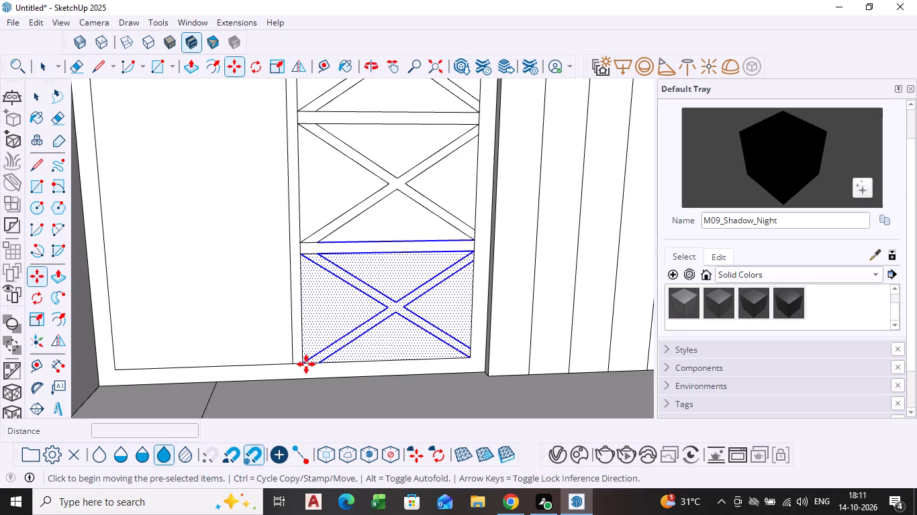
left_click(306, 365)
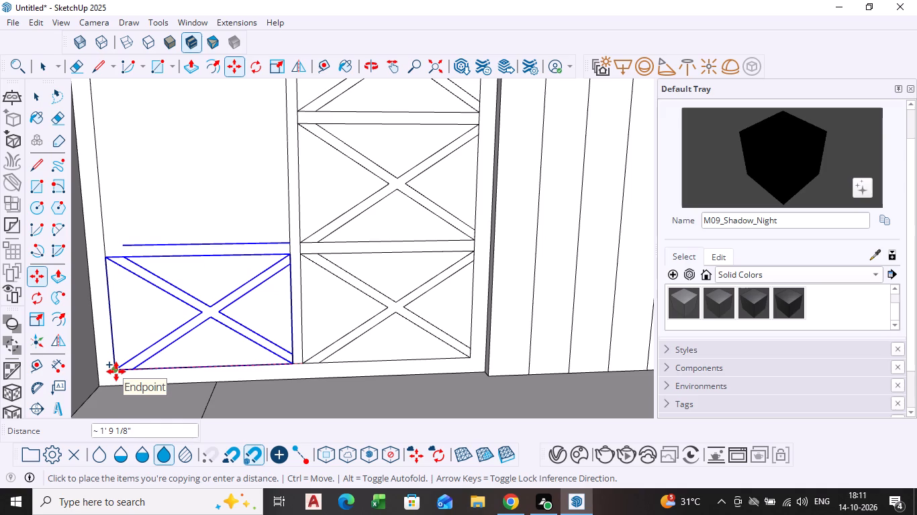
left_click(116, 371)
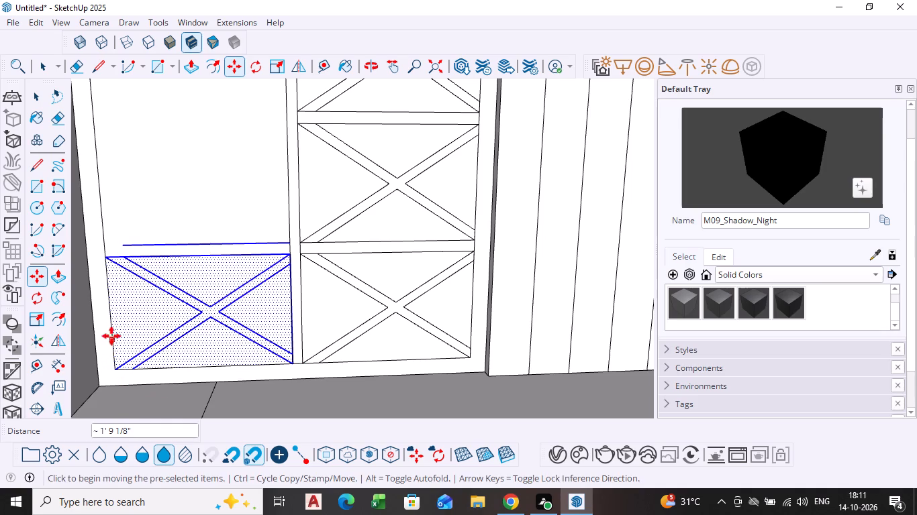
Copy the outer column's bottom X-braced pane about 7' 13/16" up to beneath its existing upper panes, dividing the distance by 8.
key("m")
left_click(115, 367)
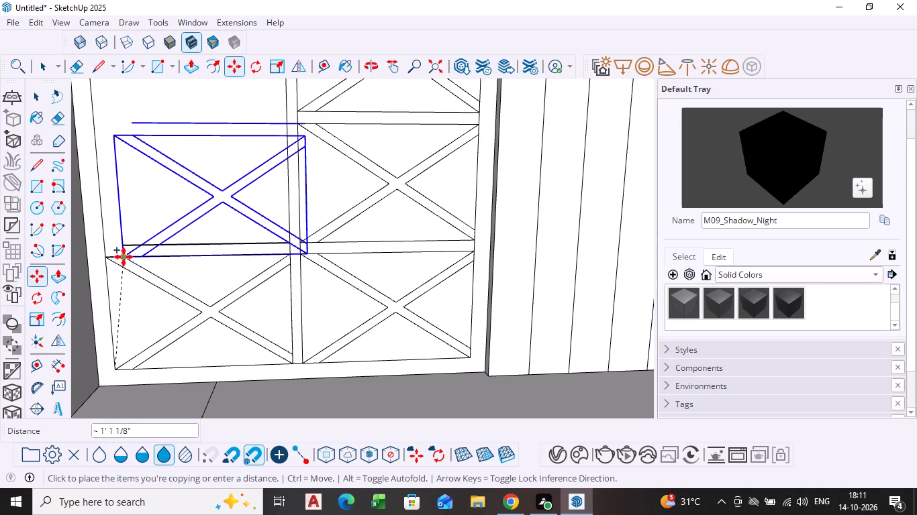
scroll(124, 253, "down", 3)
middle_click_drag(124, 237, 106, 422, "shift")
scroll(111, 325, "down", 1, "shift")
scroll(103, 409, "up", 1, "shift")
scroll(104, 310, "down", 6)
middle_click_drag(105, 308, 347, 361)
scroll(369, 221, "down", 1)
middle_click_drag(369, 221, 297, 299, "shift")
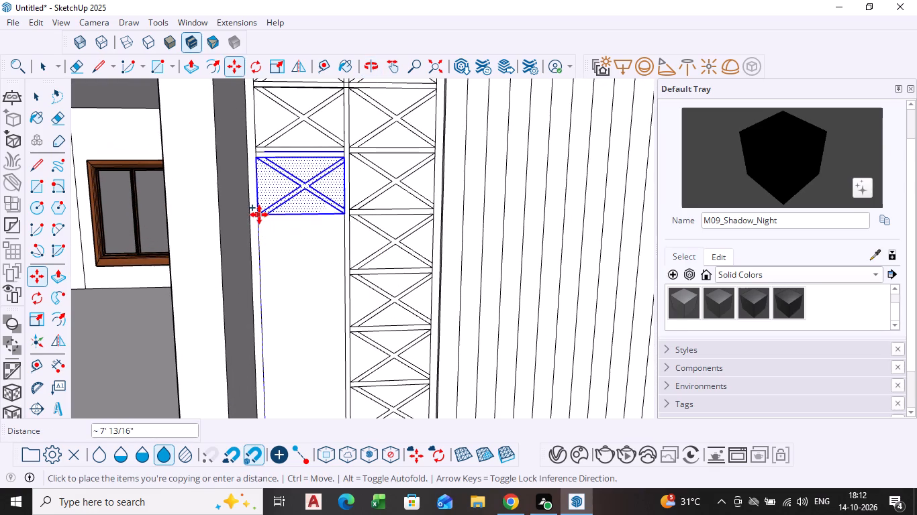
scroll(259, 215, "up", 6)
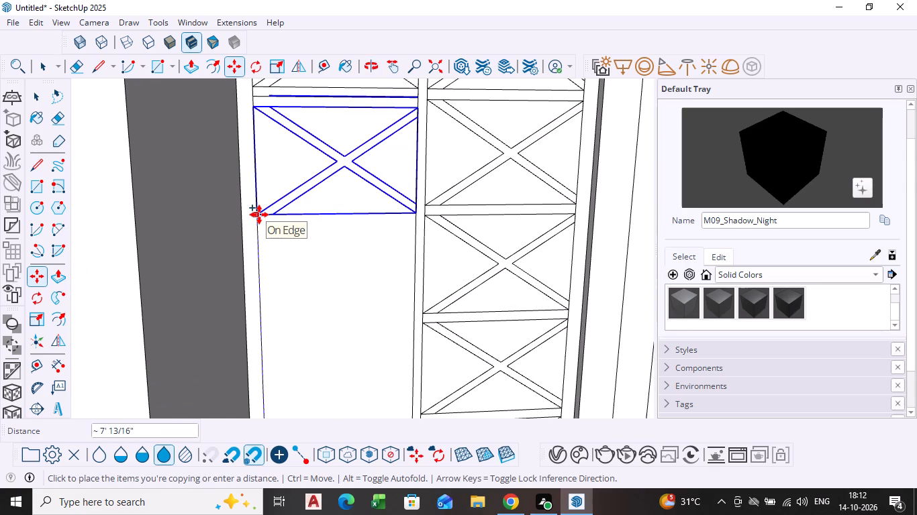
left_click(259, 215)
type("/8")
key("Return")
Change the division of the outer column's pane copies to 7 and finally to 6.
scroll(259, 215, "down", 4)
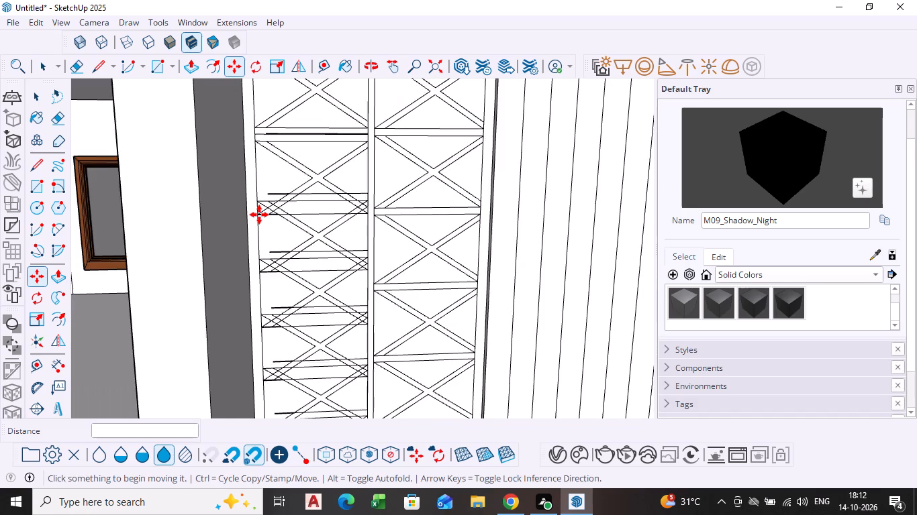
scroll(259, 215, "down", 4)
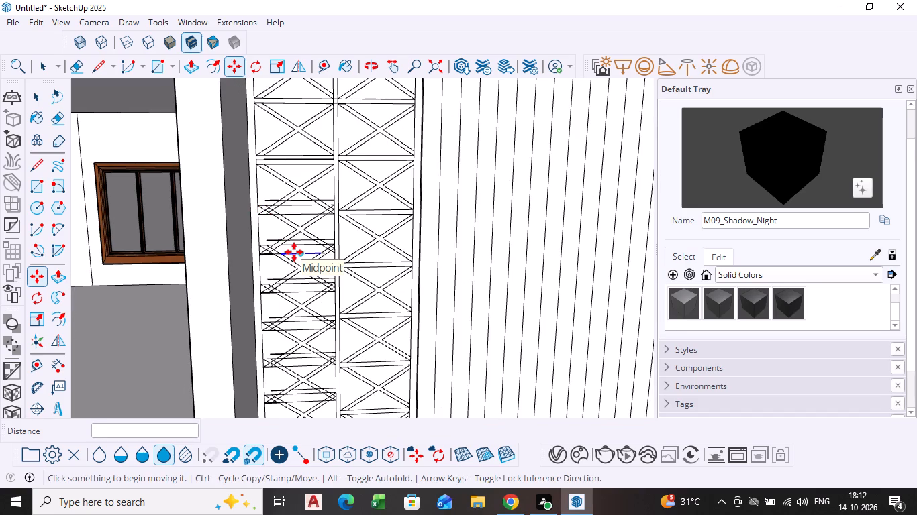
key("slash")
key("7")
key("Return")
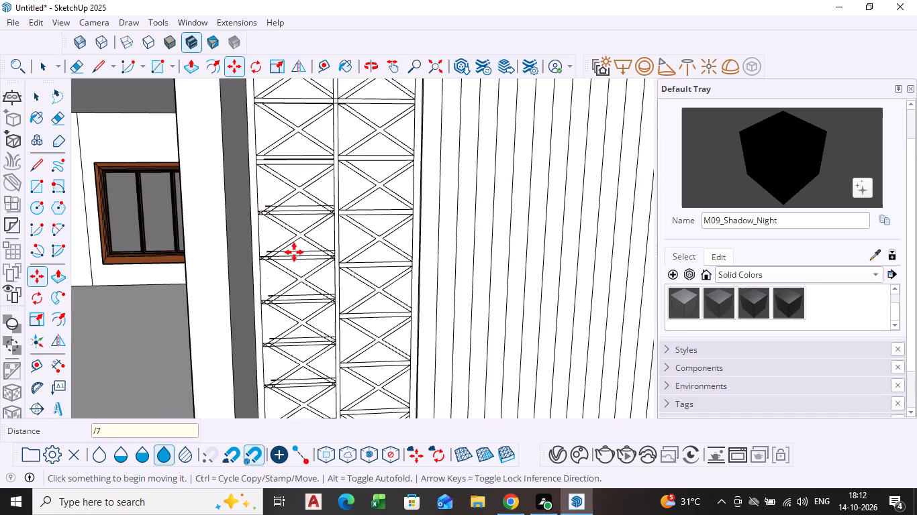
type("/6")
key("Return")
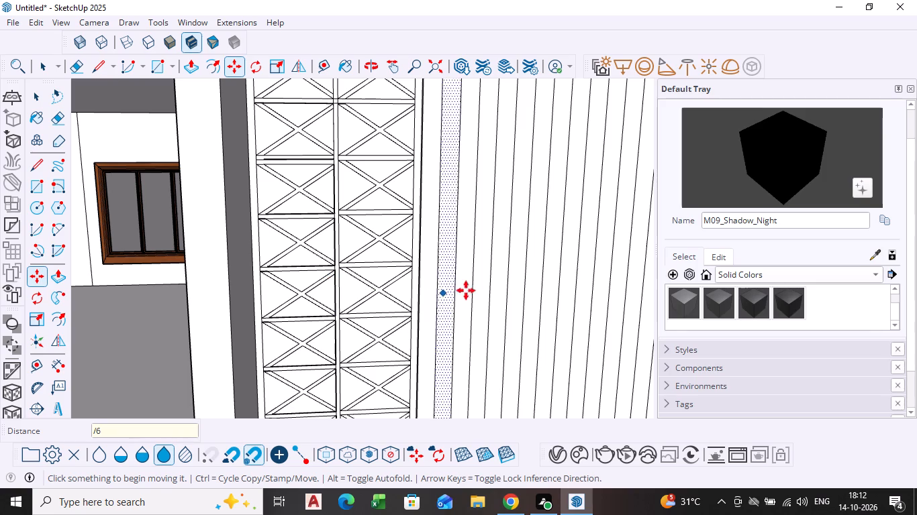
Delete the stray doubled edge above one of the outer column's crossbars and its short stub at the outer brace end.
key("space")
scroll(392, 281, "down", 4)
scroll(330, 256, "up", 13)
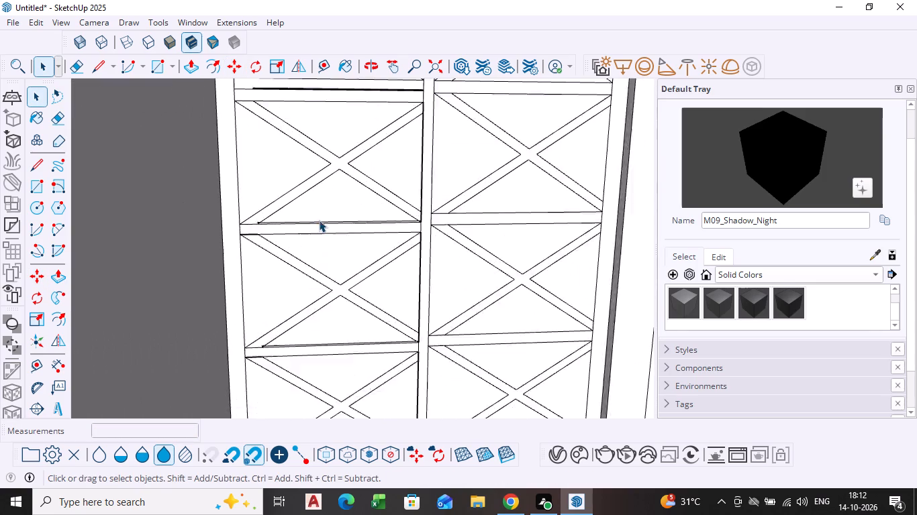
scroll(319, 220, "up", 6)
left_click(285, 225)
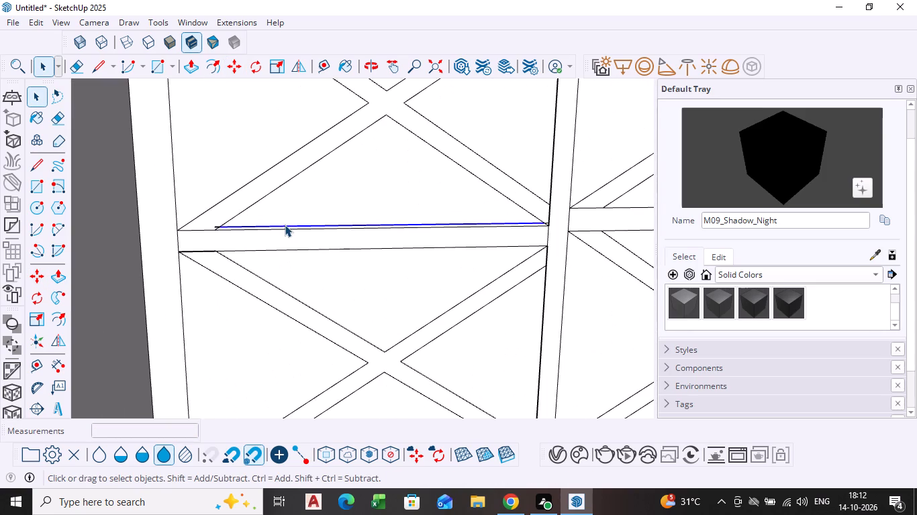
key("Delete")
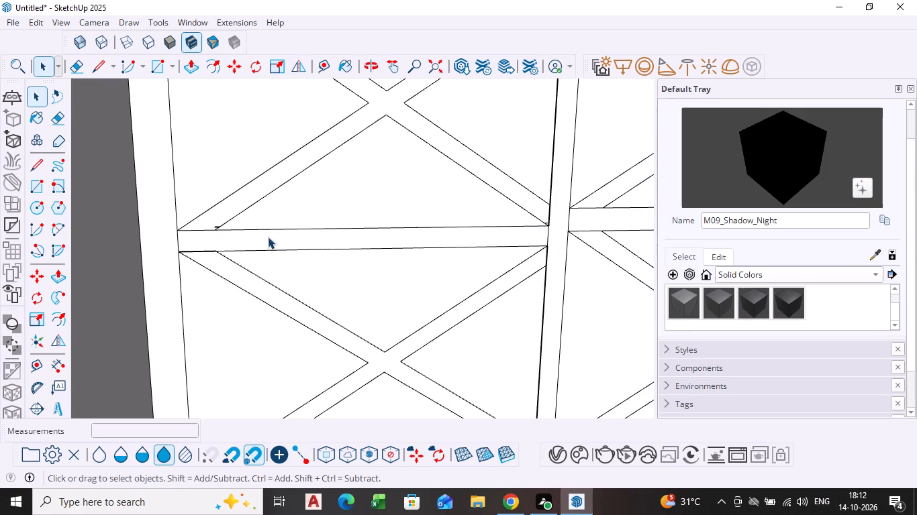
scroll(234, 226, "up", 7)
left_click(202, 224)
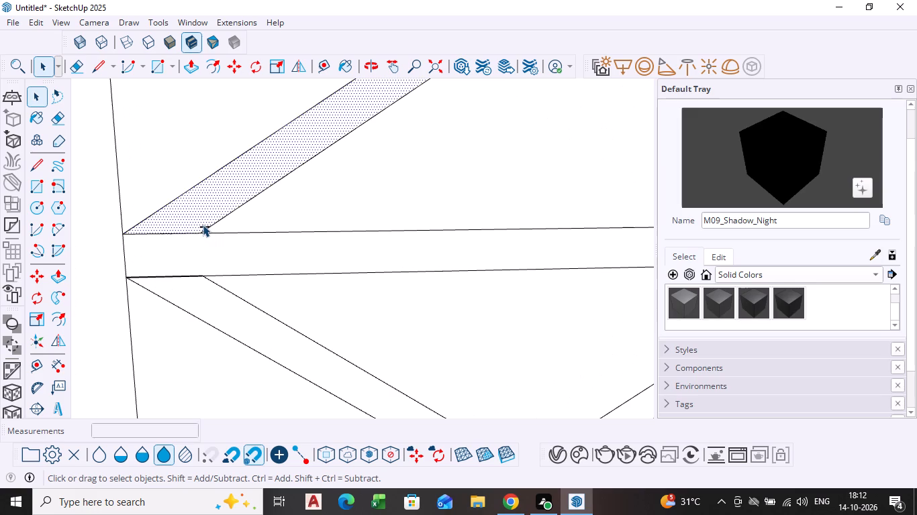
left_click(203, 225)
left_click(203, 227)
key("Delete")
Delete the doubled edge above the outer column's next crossbar down and its short stub at the inner brace end.
scroll(251, 260, "down", 4)
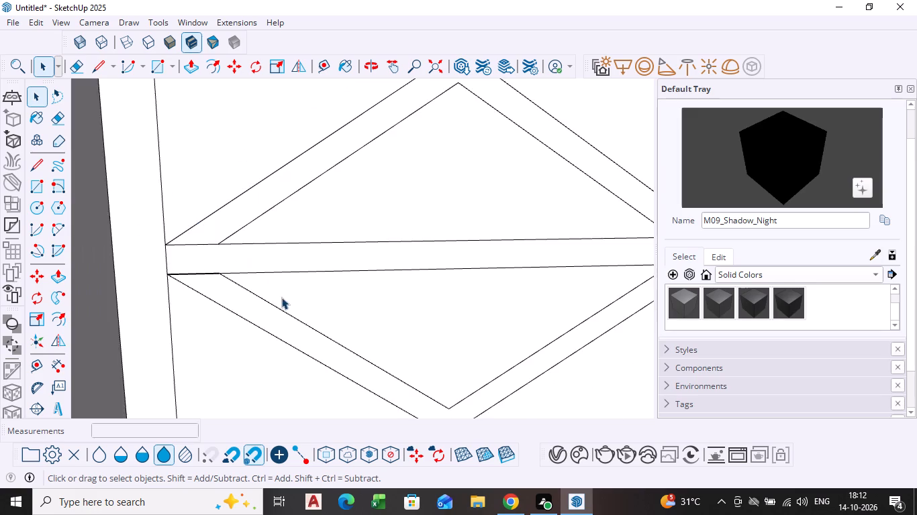
scroll(281, 297, "down", 5)
scroll(320, 341, "down", 1)
middle_click_drag(320, 341, 240, 120, "shift")
scroll(369, 320, "up", 4)
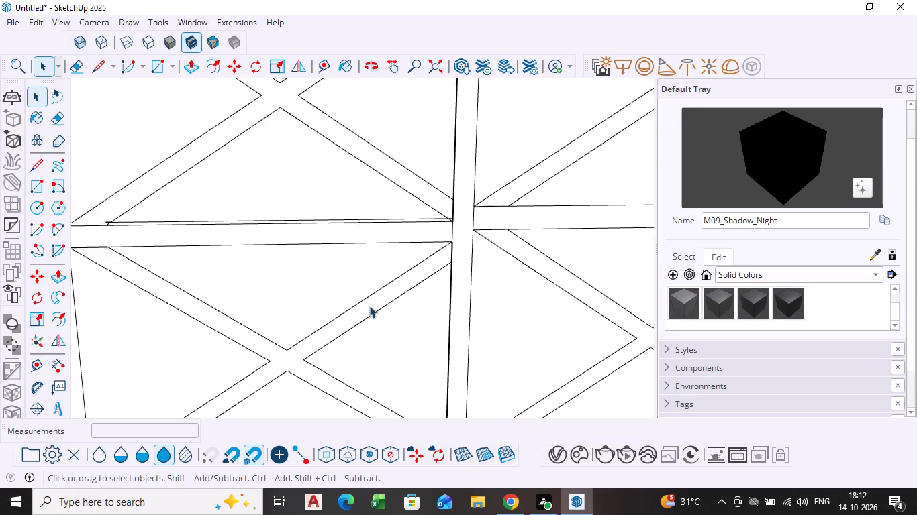
scroll(369, 231, "up", 4)
left_click(450, 196)
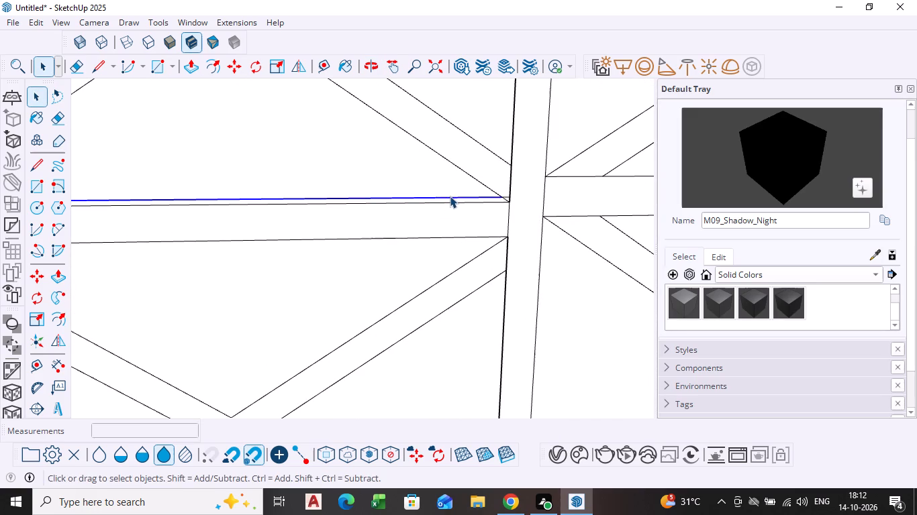
key("Delete")
left_click(505, 196)
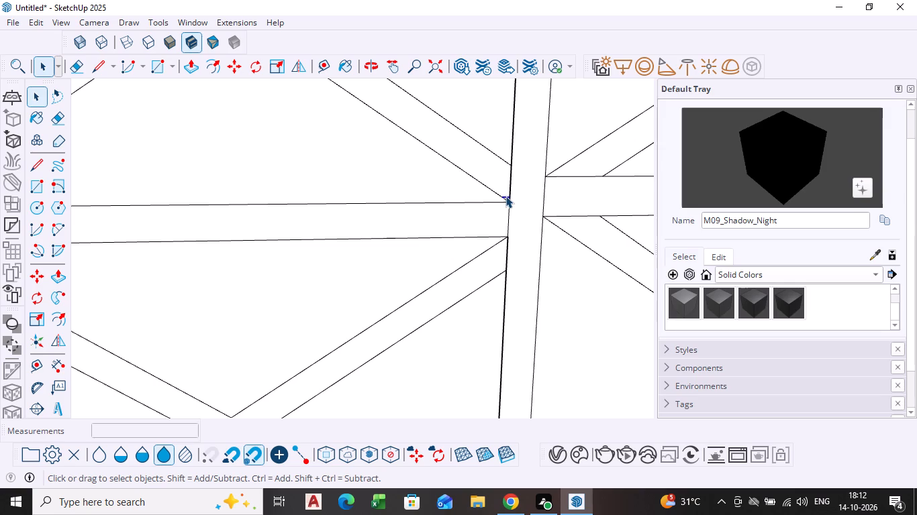
key("Delete")
Delete the doubled edge above another crossbar of the outer column and its short stub at the outer brace end.
scroll(446, 215, "down", 9)
scroll(280, 270, "down", 5)
scroll(329, 361, "up", 8)
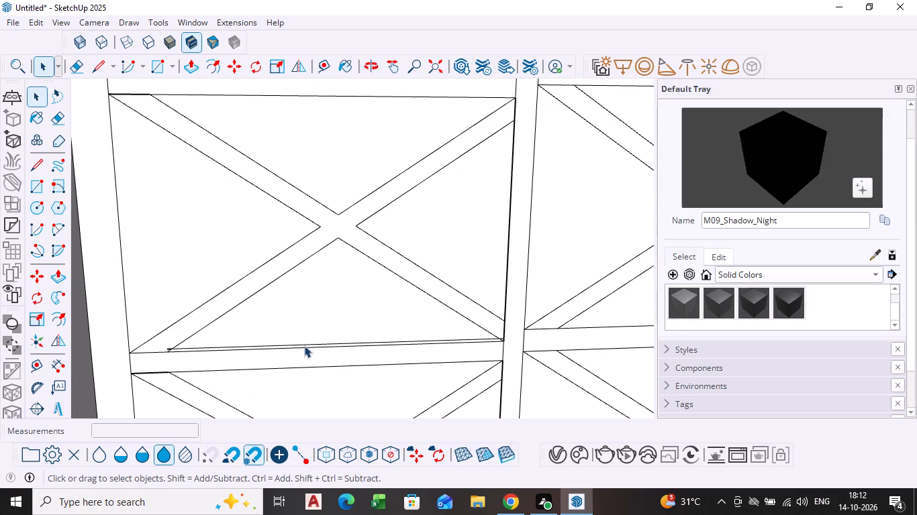
left_click(305, 342)
left_click(308, 342)
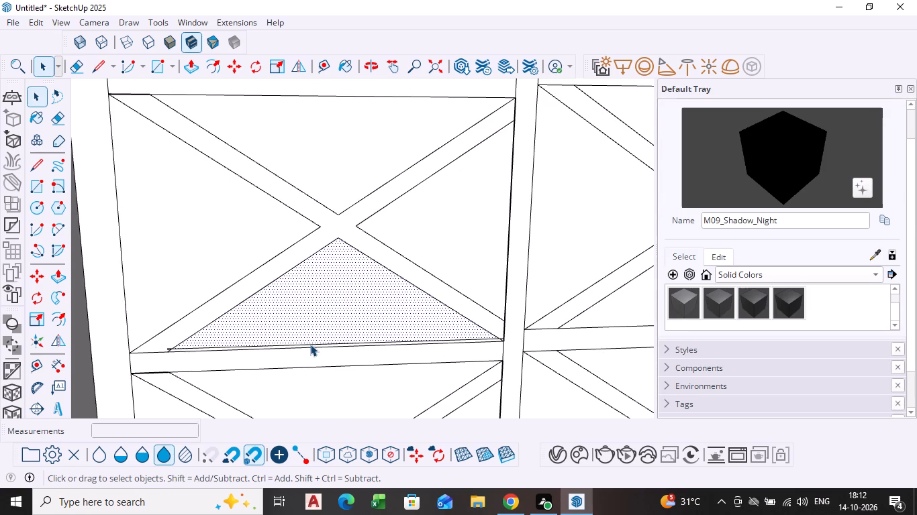
left_click(311, 345)
key("Delete")
scroll(175, 348, "up", 8)
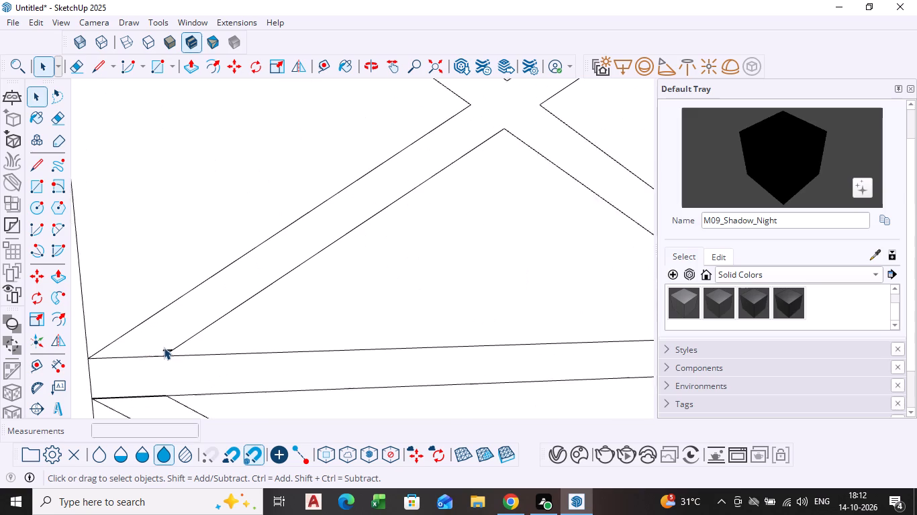
scroll(164, 347, "up", 1)
left_click(165, 349)
key("Delete")
Delete the doubled edge above the following lower crossbar of the outer column and the short stubs at both brace ends.
scroll(167, 351, "down", 12)
middle_click_drag(181, 361, 183, 125, "shift")
scroll(361, 255, "up", 3)
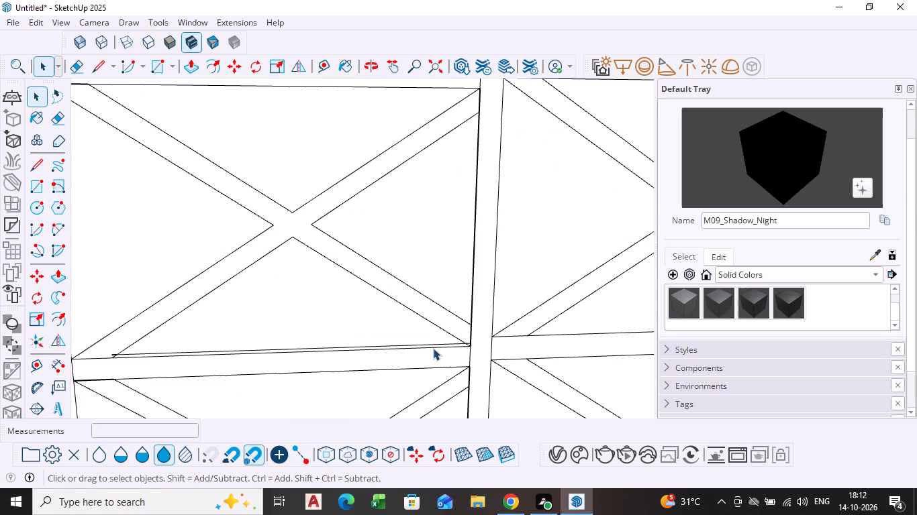
left_click(445, 344)
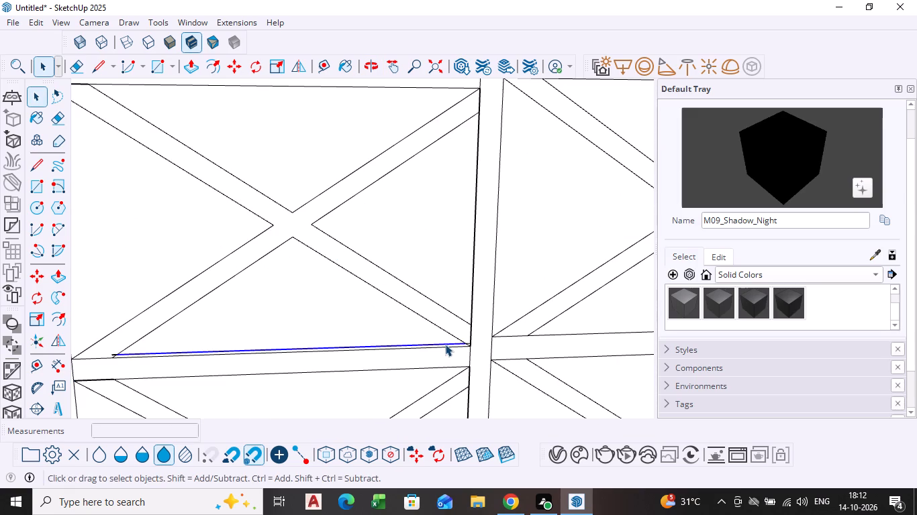
key("Delete")
scroll(445, 344, "up", 14)
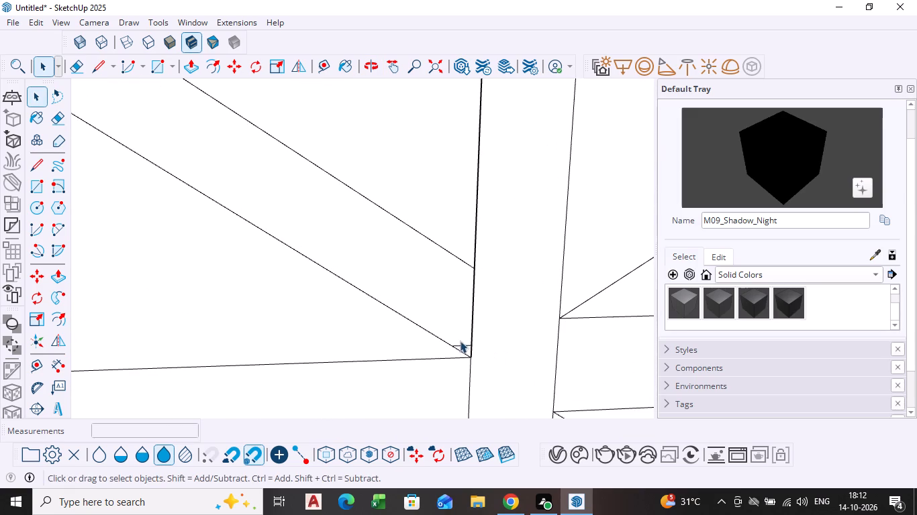
left_click(461, 345)
key("Delete")
scroll(214, 297, "down", 5)
middle_click_drag(213, 297, 700, 270, "shift")
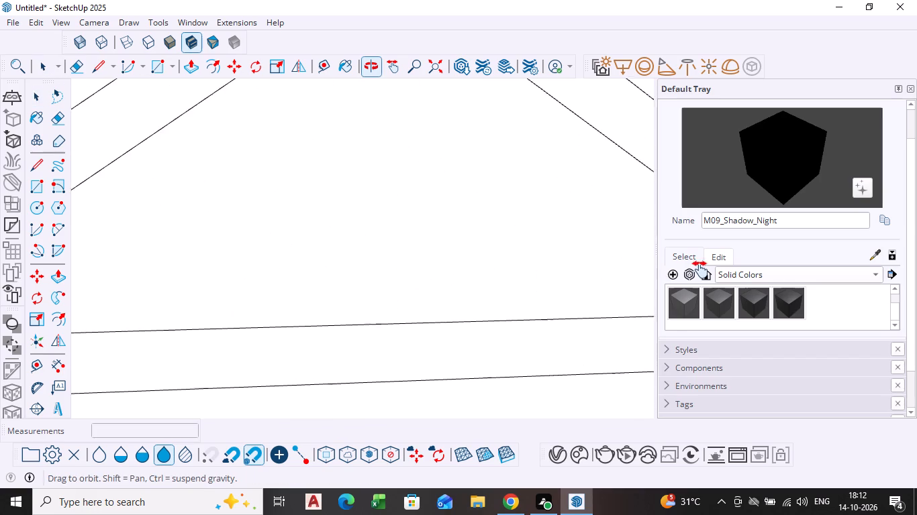
middle_click_drag(700, 270, 700, 268, "shift")
scroll(307, 317, "down", 4)
middle_click_drag(148, 302, 409, 225, "shift")
scroll(291, 241, "up", 5)
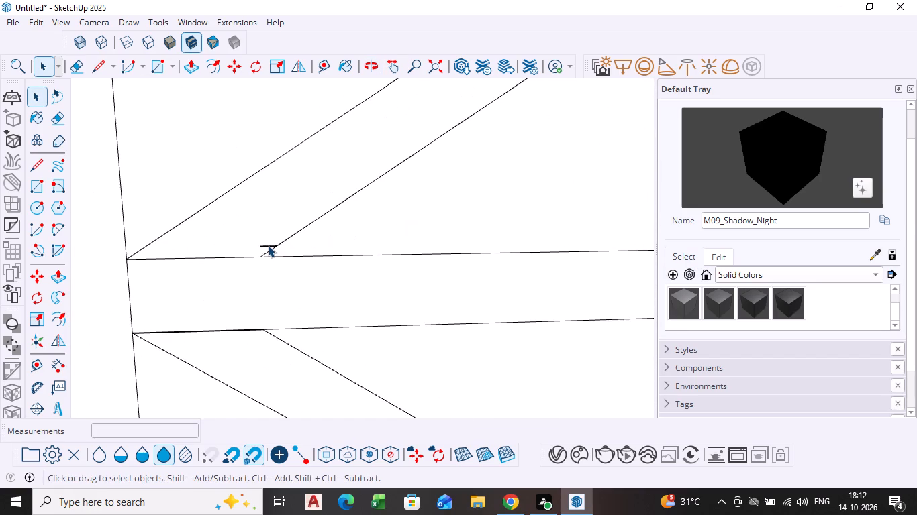
left_click(268, 245)
key("Delete")
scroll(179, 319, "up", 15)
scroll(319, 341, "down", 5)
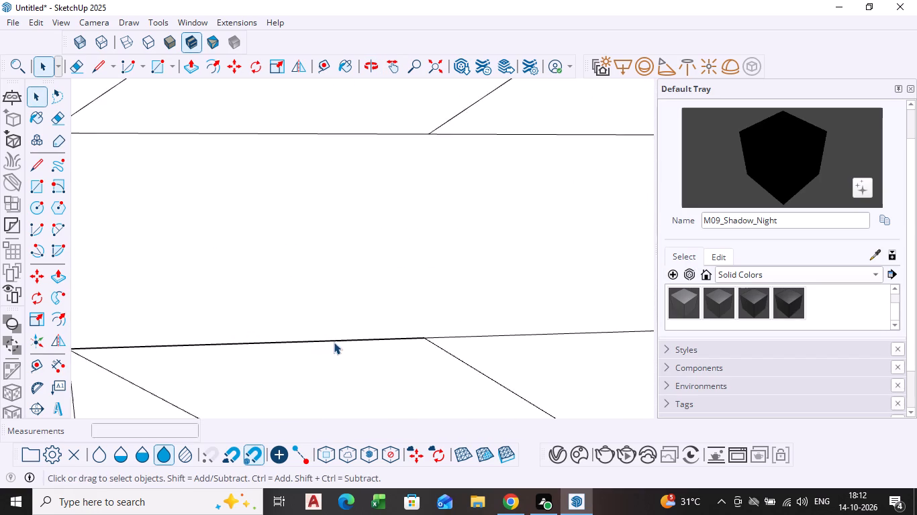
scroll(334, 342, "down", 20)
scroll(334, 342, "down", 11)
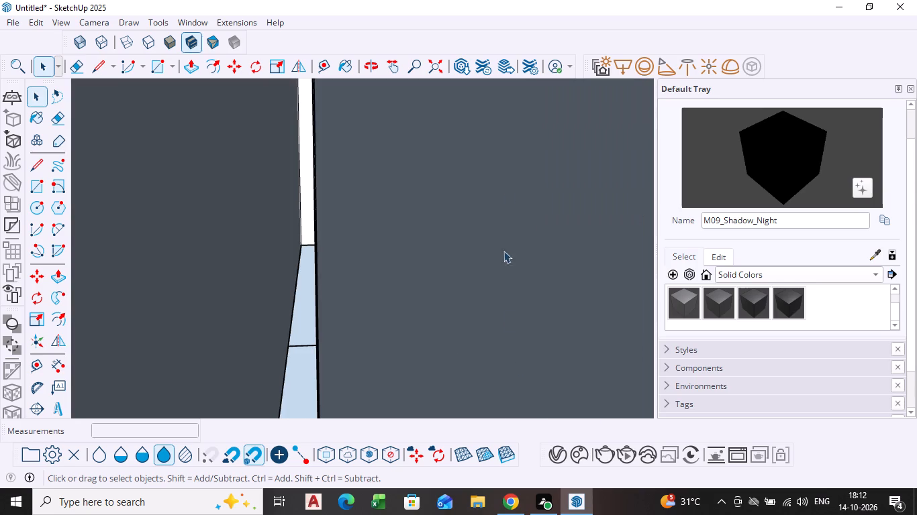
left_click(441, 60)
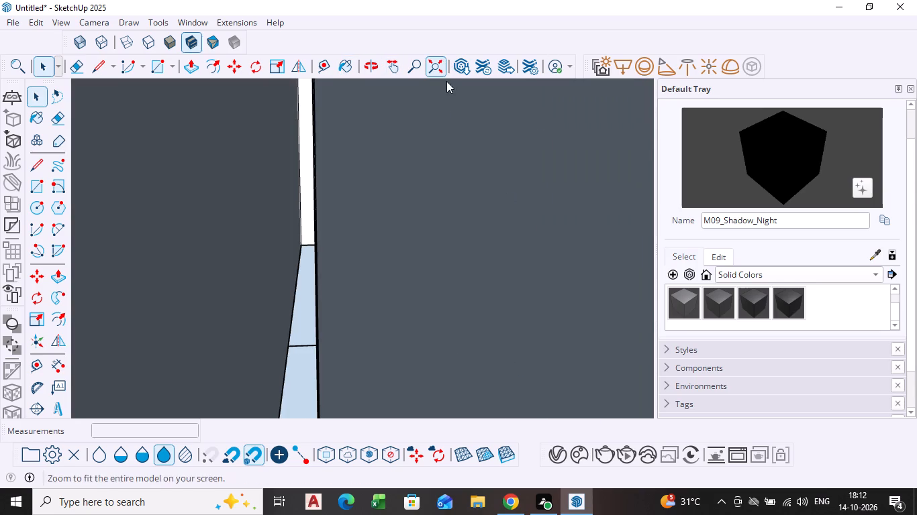
Delete the doubled edge above the outer column's lowest crossbar and its short stub at the outer brace end.
scroll(456, 227, "up", 9)
middle_click_drag(485, 172, 412, 173)
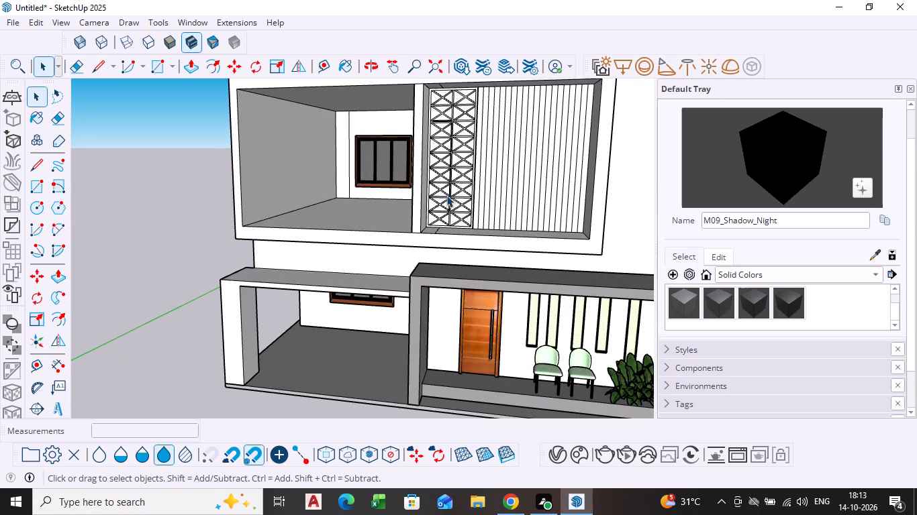
scroll(448, 198, "up", 6)
scroll(436, 222, "up", 20)
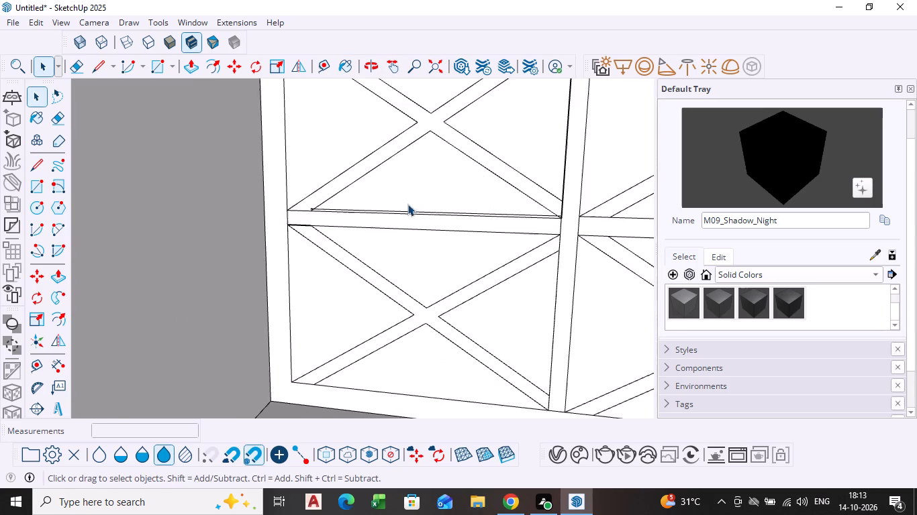
scroll(407, 204, "up", 4)
left_click(412, 215)
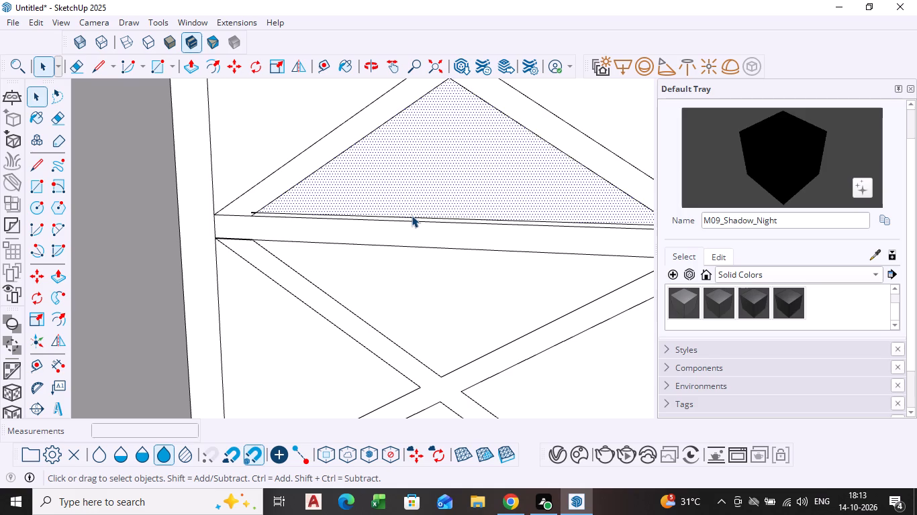
left_click(413, 215)
left_click(416, 221)
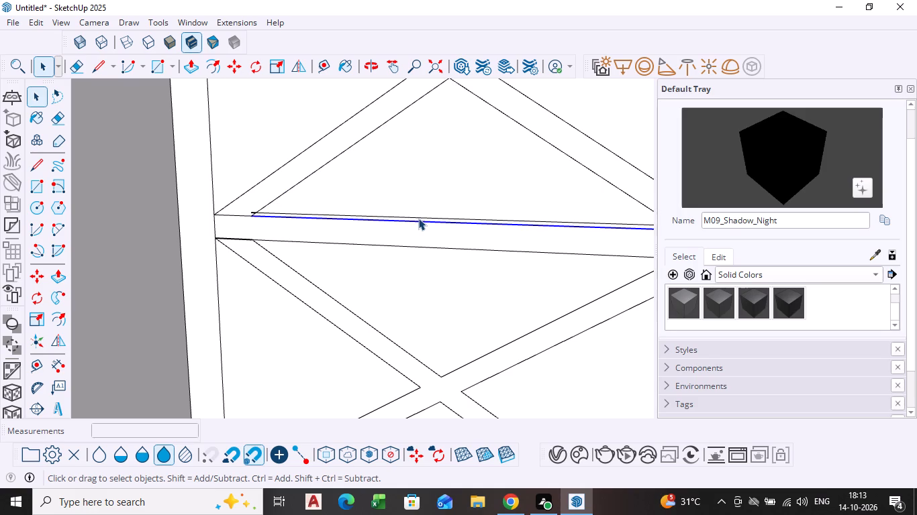
left_click(418, 217)
key("Home")
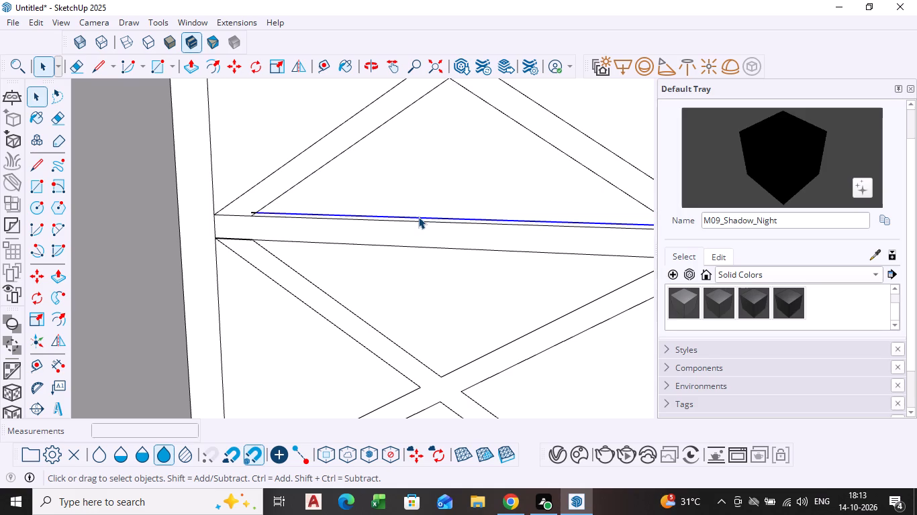
key("Delete")
scroll(245, 211, "up", 4)
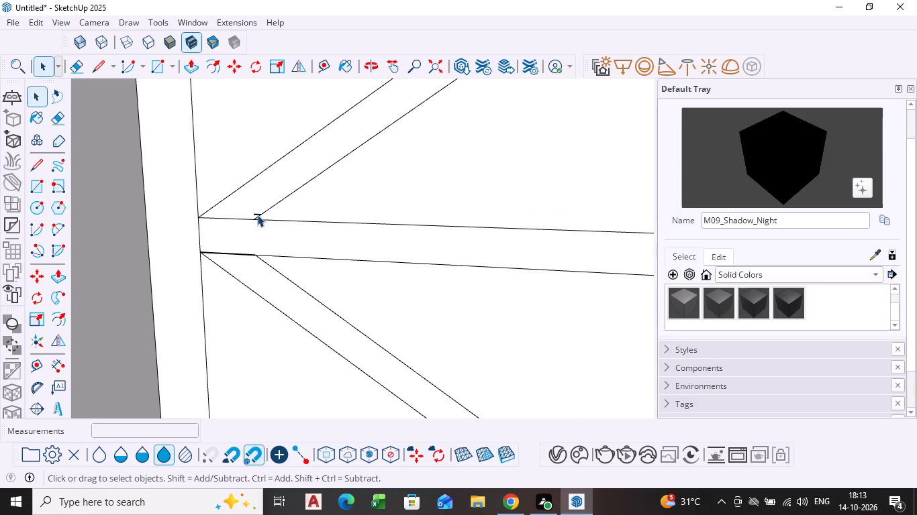
left_click(256, 213)
key("Delete")
Delete the doubled edge above the outer column's next crossbar up and the short stubs at both brace ends.
scroll(302, 241, "down", 10)
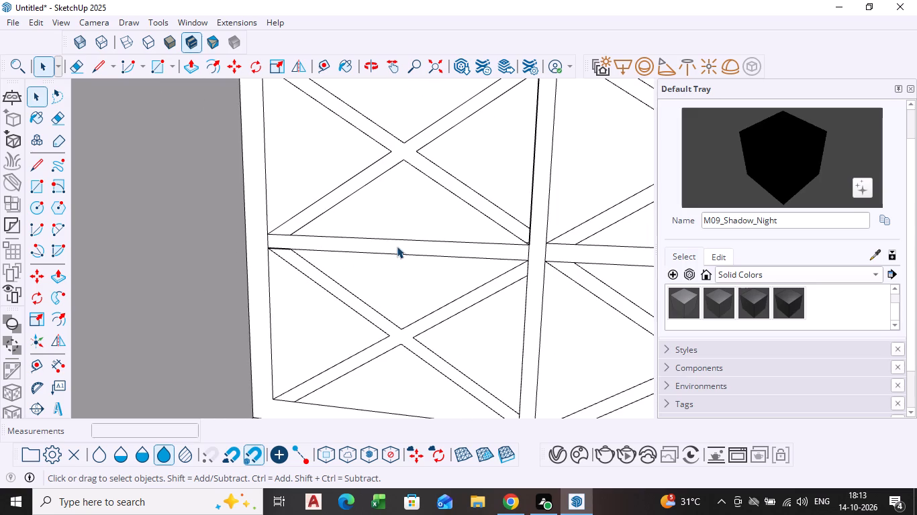
middle_click_drag(344, 158, 358, 154, "ctrl")
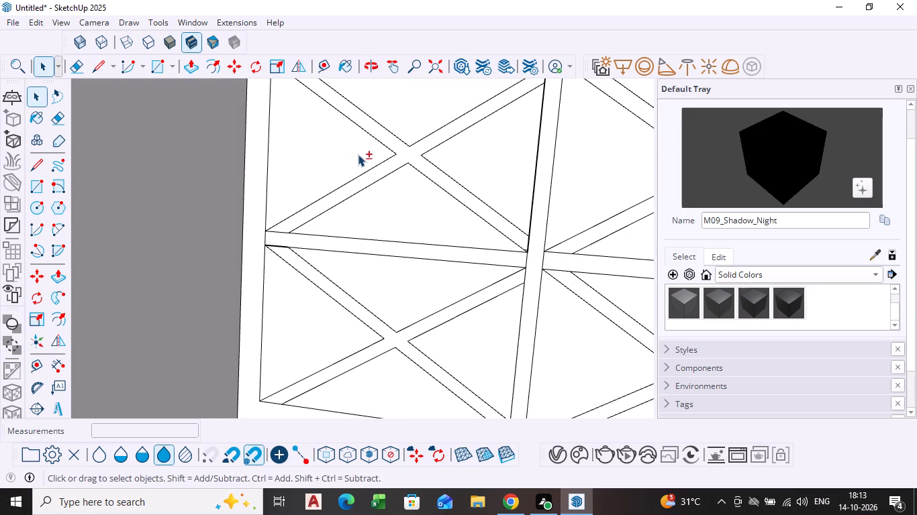
middle_click_drag(358, 155, 340, 325, "shift")
scroll(338, 211, "up", 9)
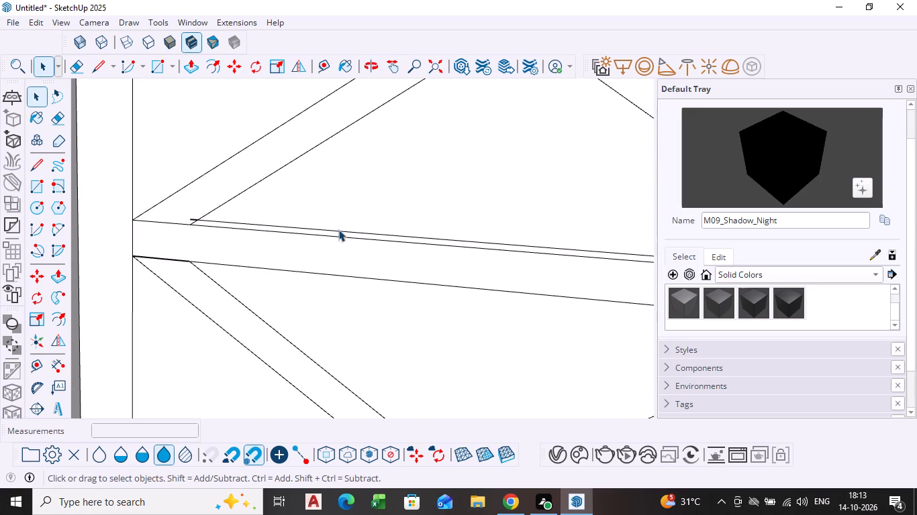
left_click(338, 229)
key("Delete")
scroll(168, 222, "up", 3)
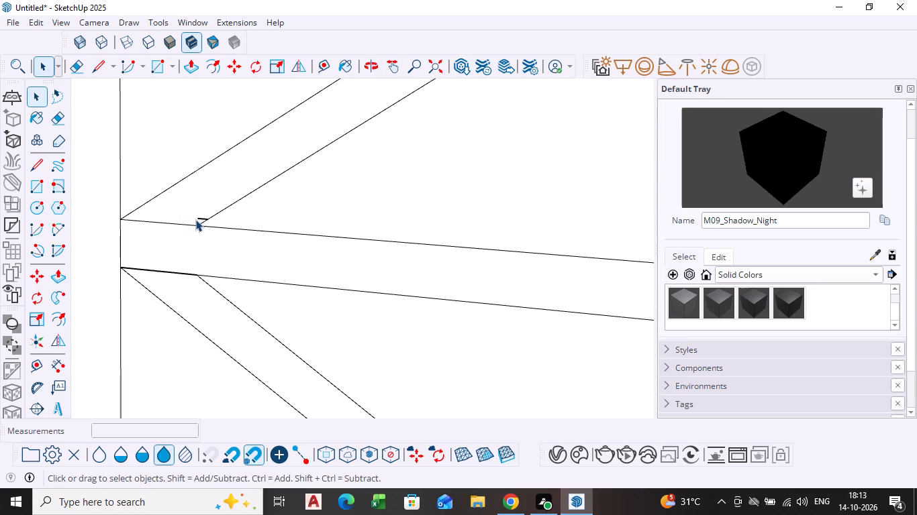
left_click(198, 219)
key("Delete")
scroll(284, 250, "down", 9)
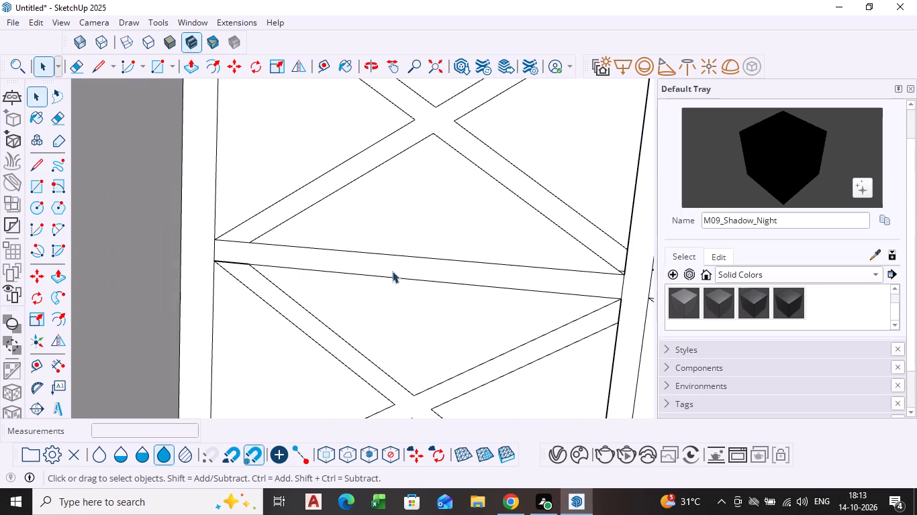
scroll(646, 273, "up", 8)
left_click(620, 270)
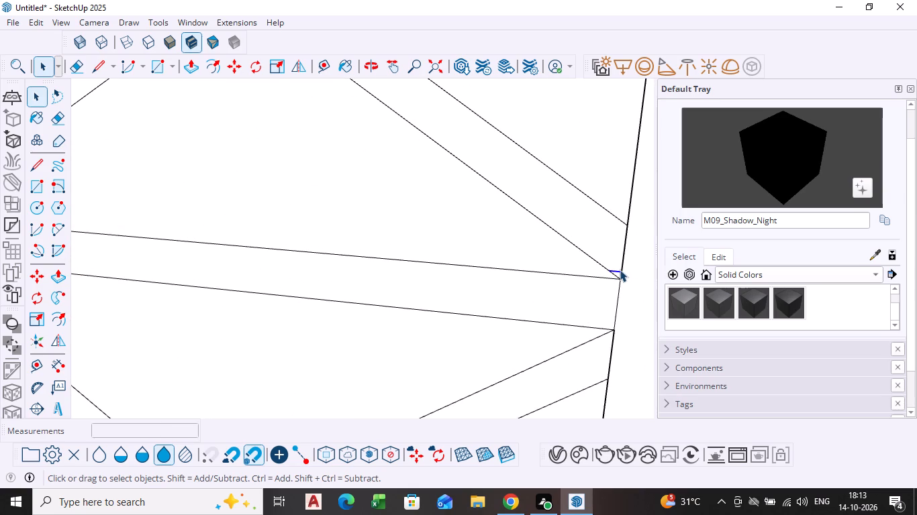
key("Delete")
Delete the leftover short stub at the inner brace end of a crossbar farther up the outer column.
scroll(525, 252, "down", 12)
middle_click_drag(433, 233, 464, 267, "ctrl")
middle_click_drag(426, 219, 401, 374, "shift")
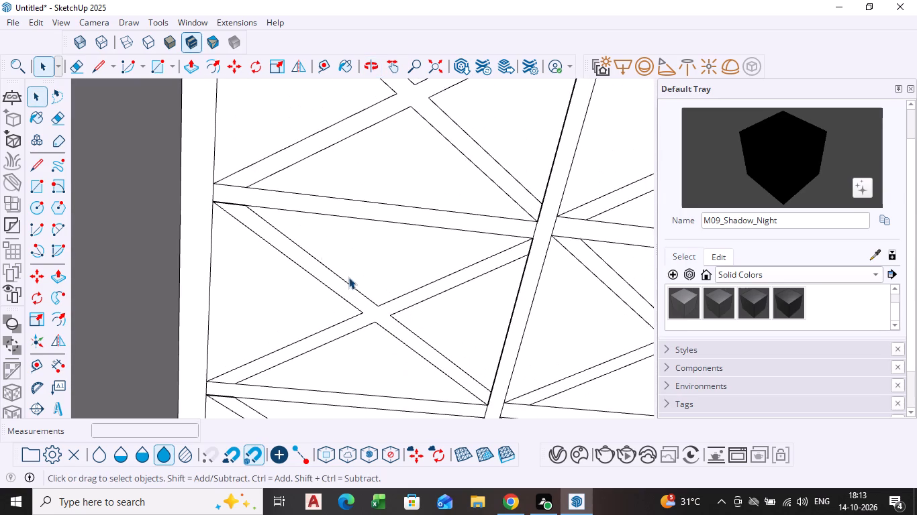
scroll(274, 210, "up", 10)
scroll(401, 168, "down", 9)
middle_click_drag(436, 156, 331, 257, "shift")
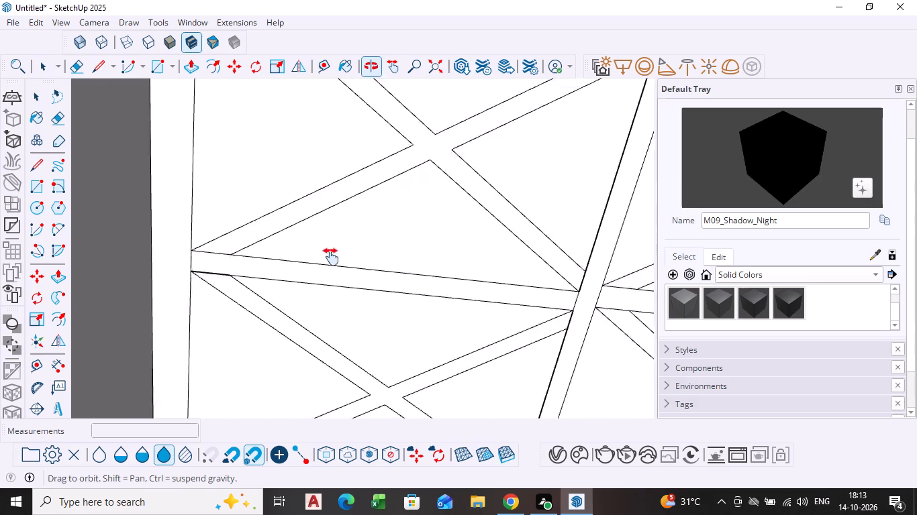
middle_click_drag(331, 257, 278, 390, "shift")
scroll(354, 246, "down", 6)
scroll(508, 175, "up", 8)
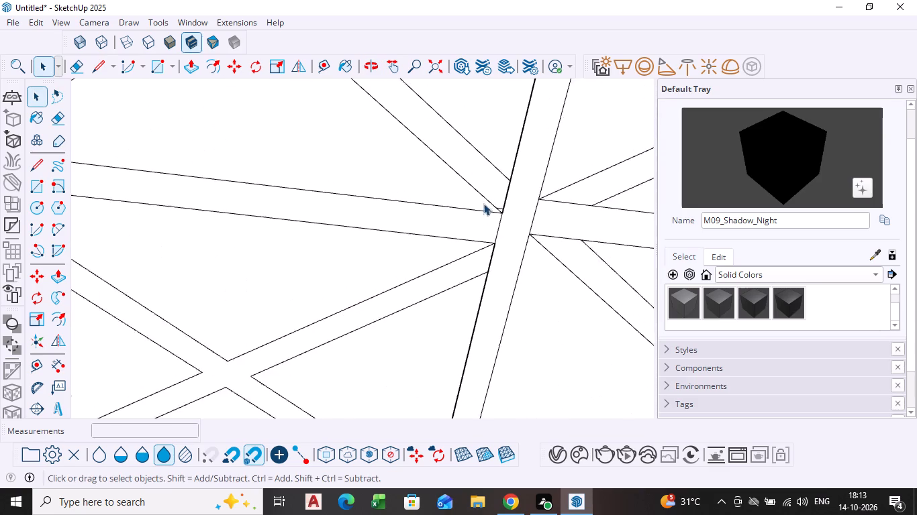
scroll(483, 203, "up", 17)
left_click(512, 220)
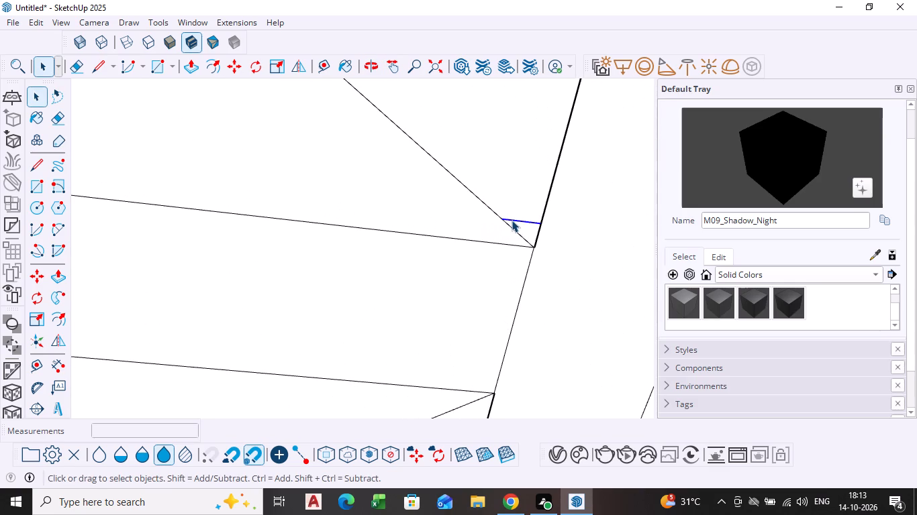
key("Delete")
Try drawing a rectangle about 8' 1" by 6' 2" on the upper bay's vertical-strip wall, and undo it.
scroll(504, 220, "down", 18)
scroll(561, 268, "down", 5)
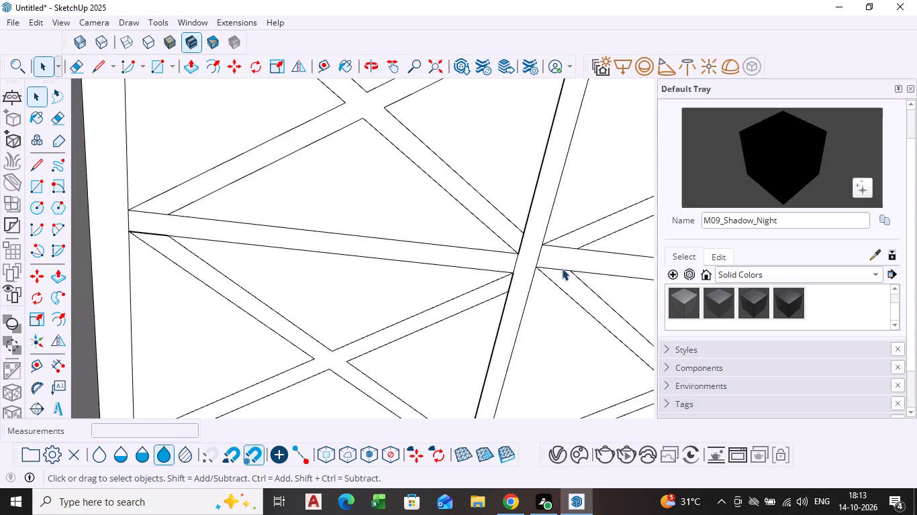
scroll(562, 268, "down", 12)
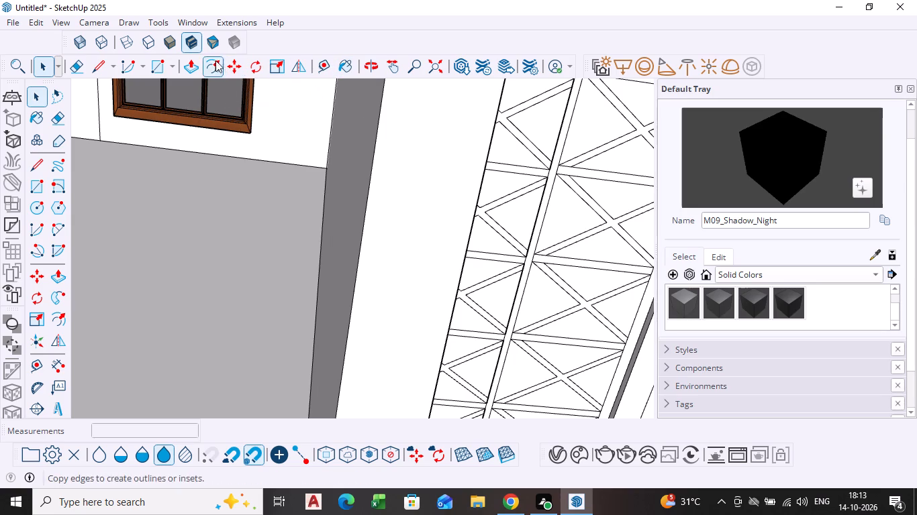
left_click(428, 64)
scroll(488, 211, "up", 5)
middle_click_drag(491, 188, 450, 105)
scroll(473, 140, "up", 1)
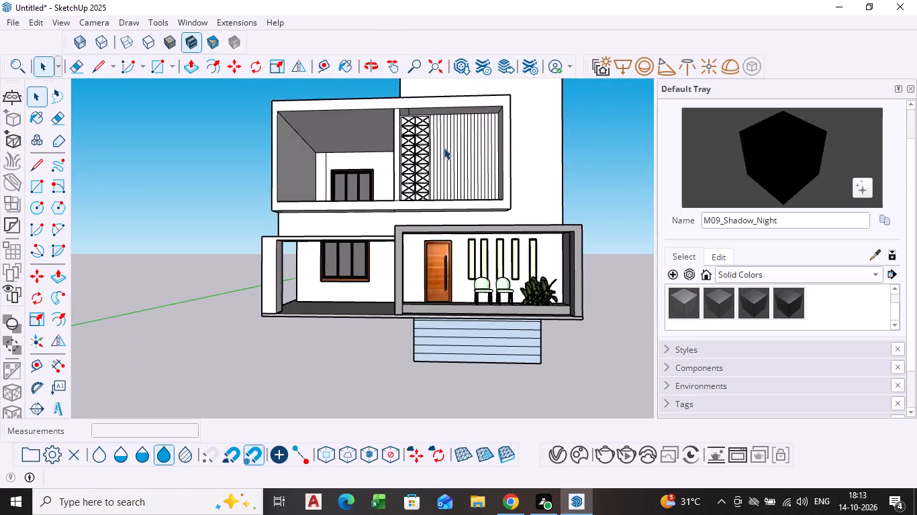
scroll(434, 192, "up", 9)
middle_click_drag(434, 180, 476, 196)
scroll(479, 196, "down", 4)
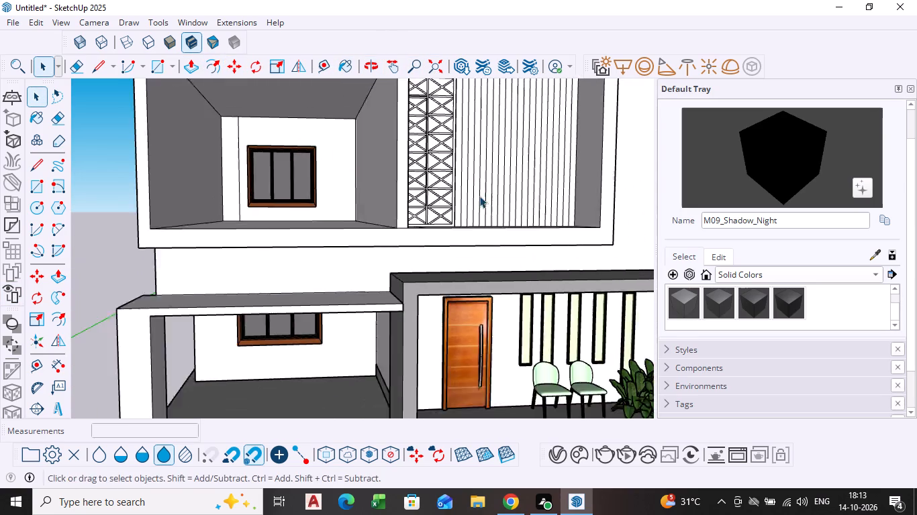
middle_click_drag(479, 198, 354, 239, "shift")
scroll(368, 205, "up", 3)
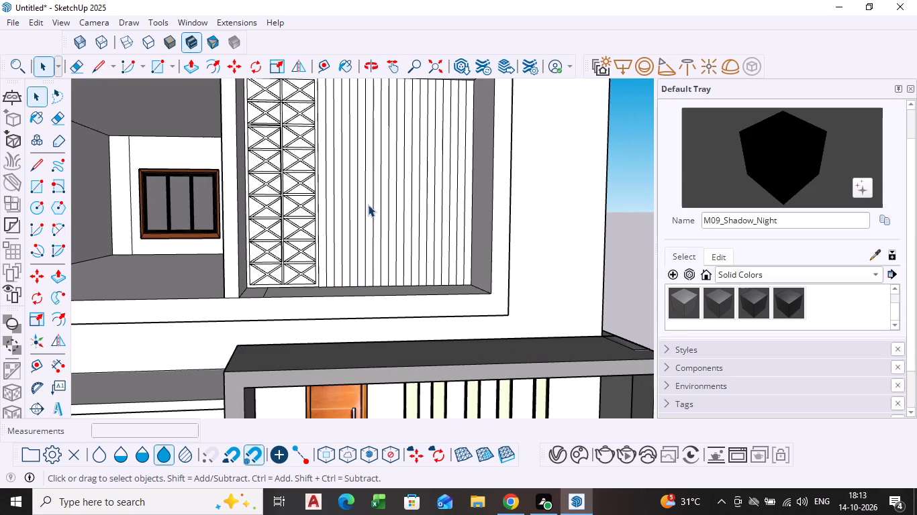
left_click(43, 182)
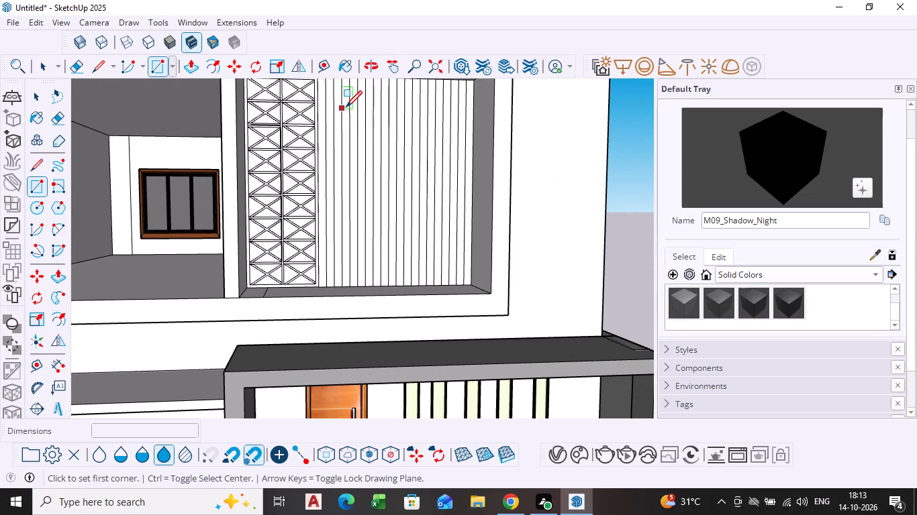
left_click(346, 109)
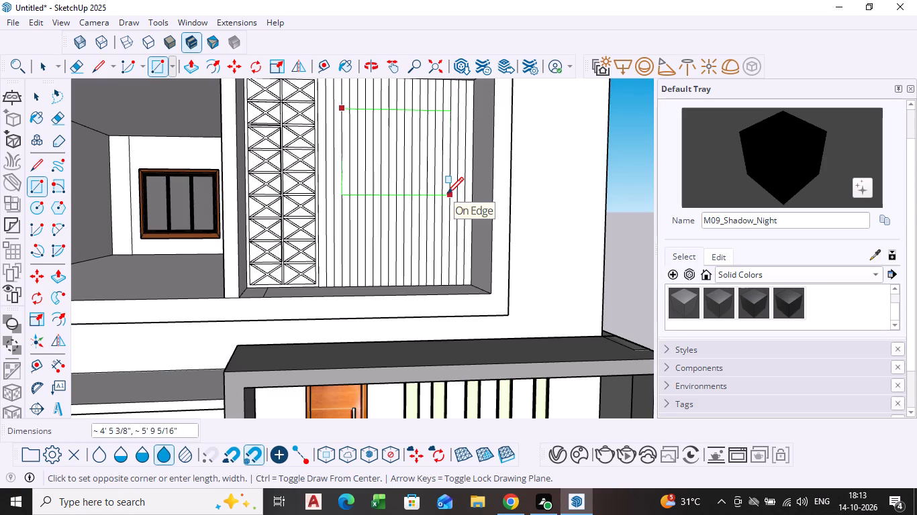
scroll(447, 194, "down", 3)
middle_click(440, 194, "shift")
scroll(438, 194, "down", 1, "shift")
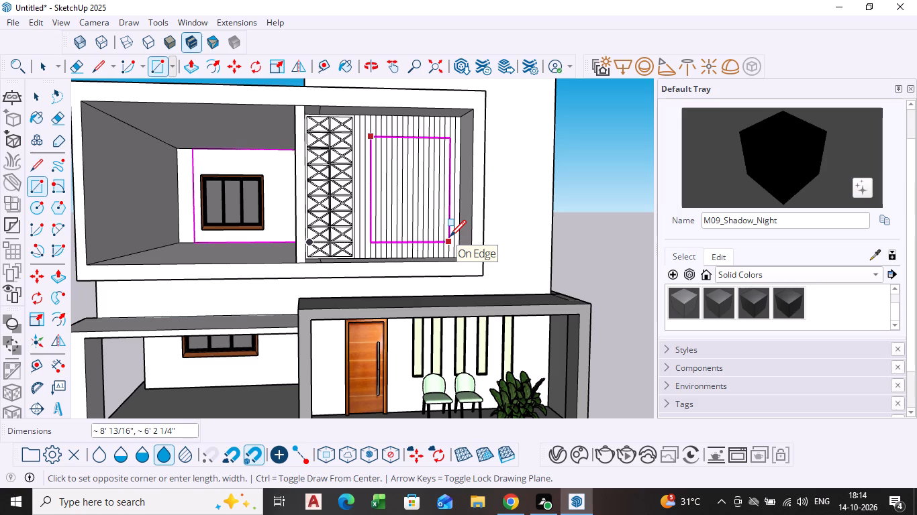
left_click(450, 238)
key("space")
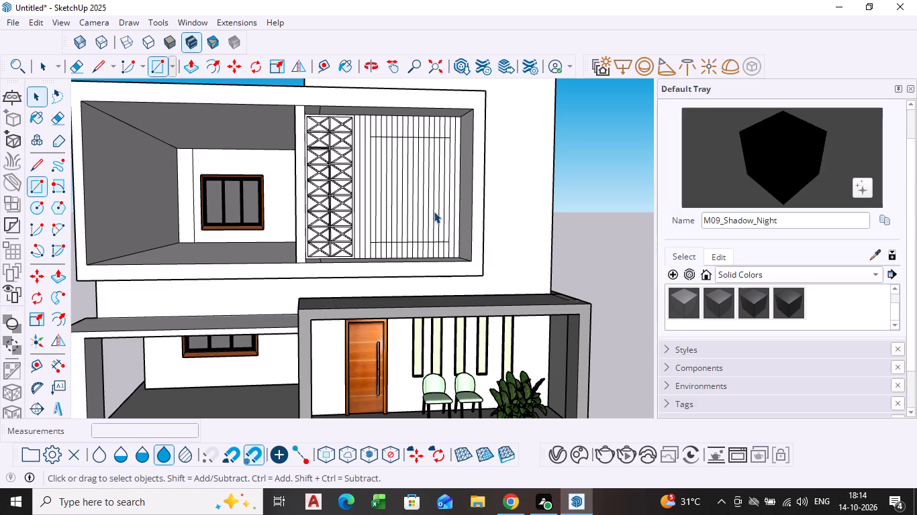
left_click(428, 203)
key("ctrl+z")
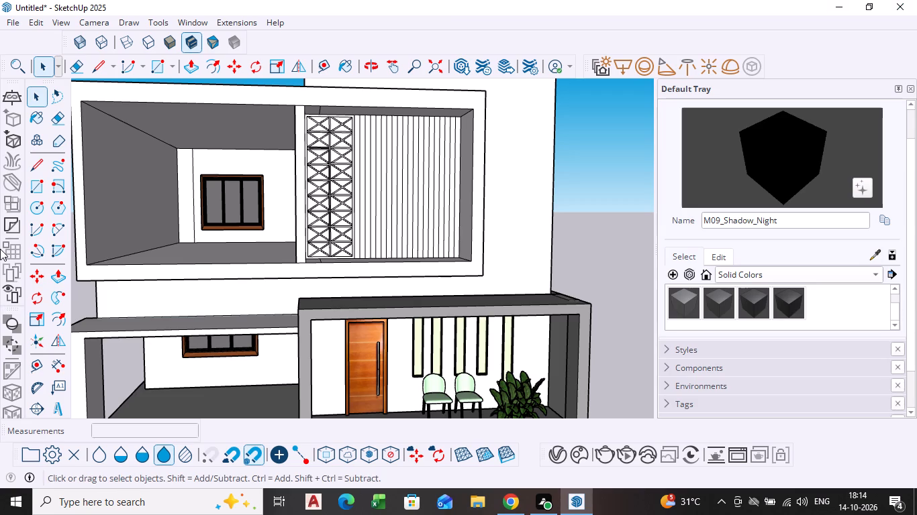
Paint an outer-column crossbar and X-brace, the central upright, and the adjacent inner-column X-brace and crossbar with Metal_10_1K from the Metal collection.
left_click(777, 272)
left_click(740, 215)
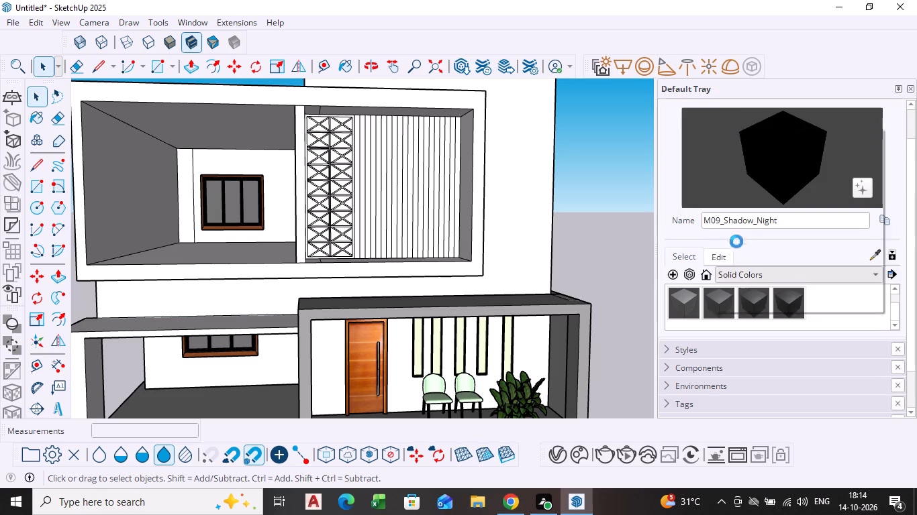
left_click(722, 301)
scroll(289, 177, "up", 6)
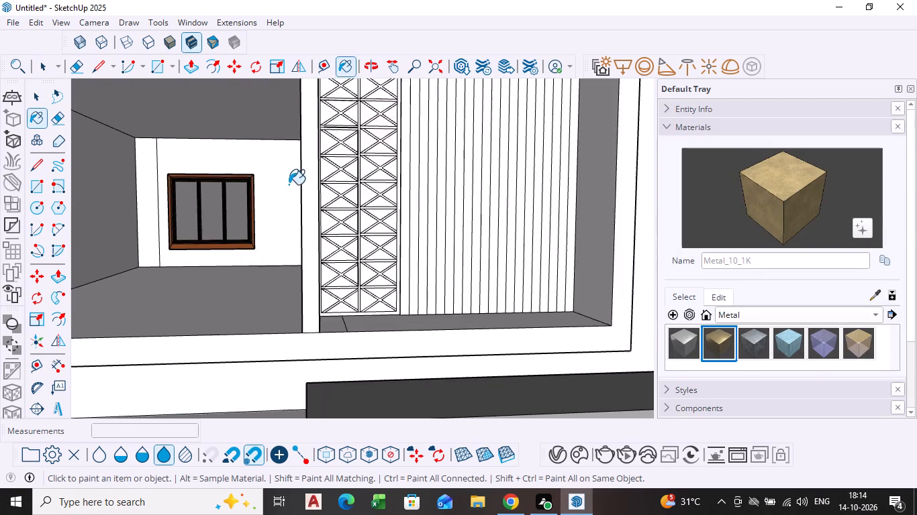
scroll(289, 184, "up", 11)
scroll(343, 162, "up", 7)
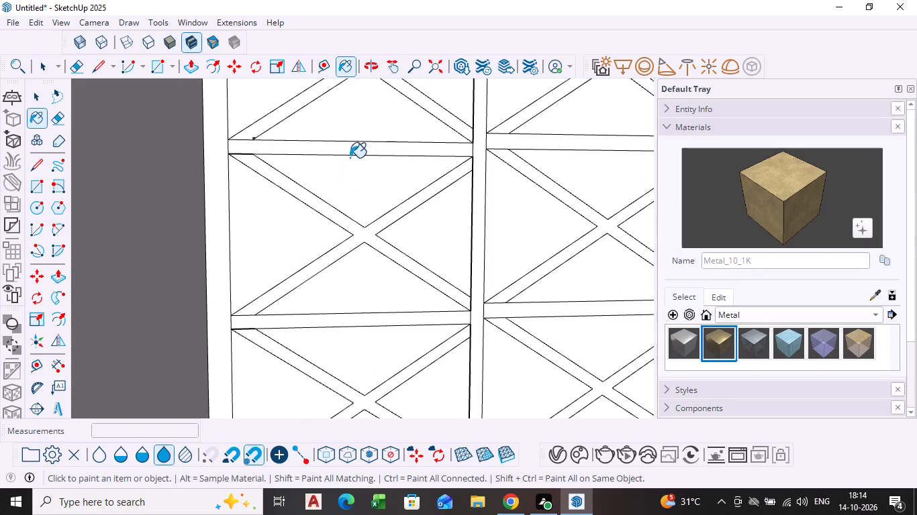
left_click(352, 150)
left_click(362, 235)
scroll(377, 239, "down", 5)
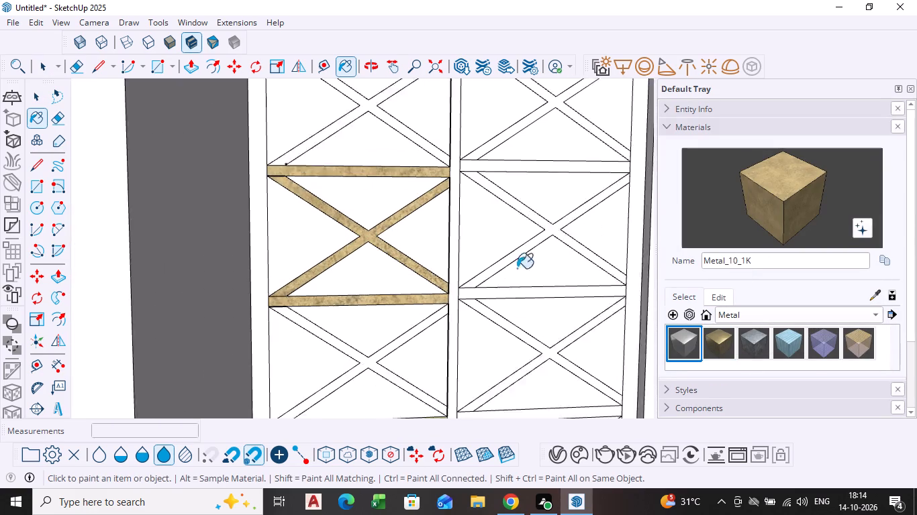
left_click(442, 270)
left_click(475, 268)
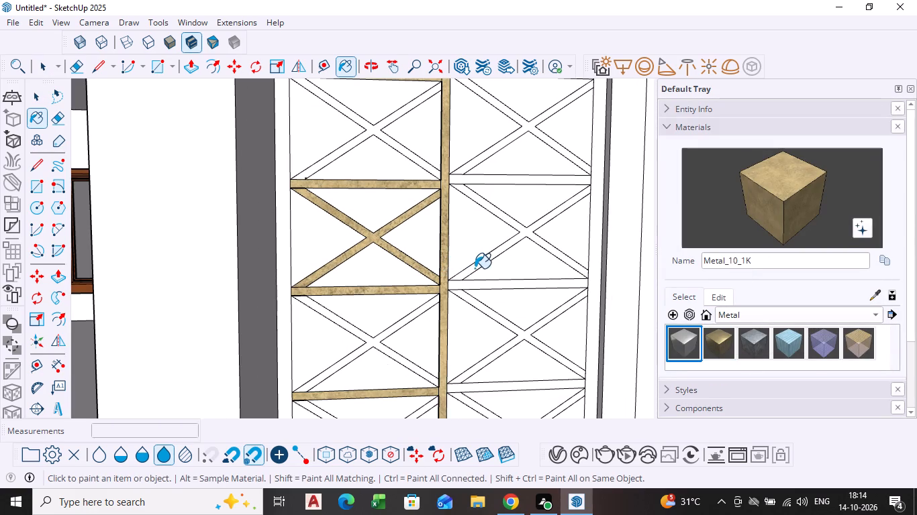
left_click(475, 285)
Paint the X-braces of the next two bays down in both columns, plus the inner-column crossbar between them, with Metal_10_1K.
scroll(429, 313, "up", 4)
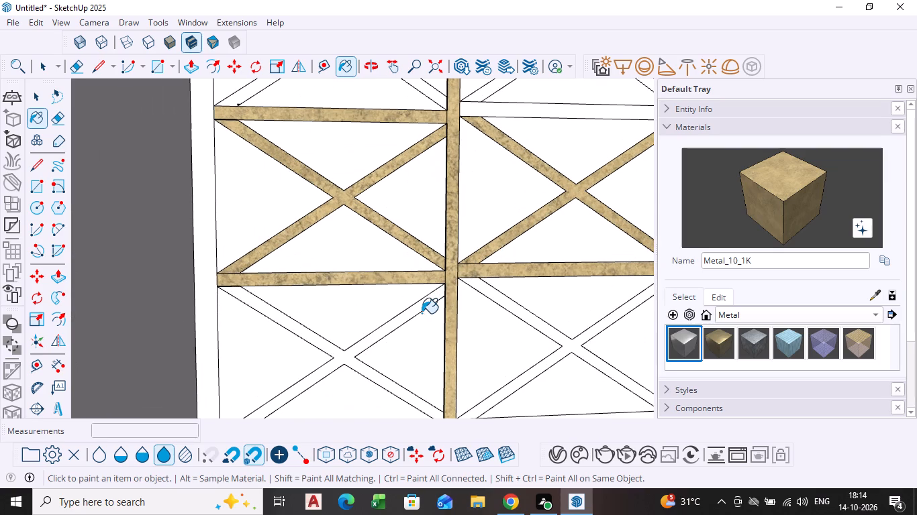
left_click(422, 313)
left_click(411, 313)
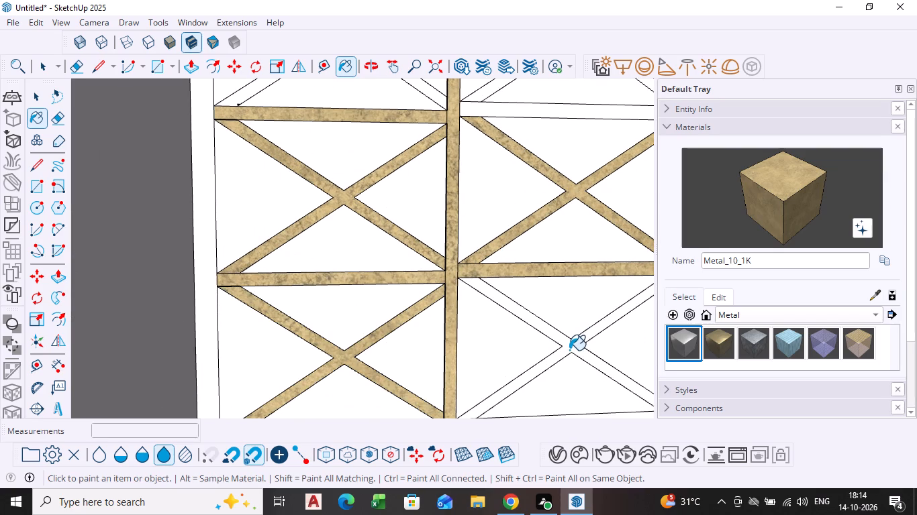
left_click(569, 350)
scroll(524, 329, "down", 11)
middle_click_drag(495, 322, 452, 184, "shift")
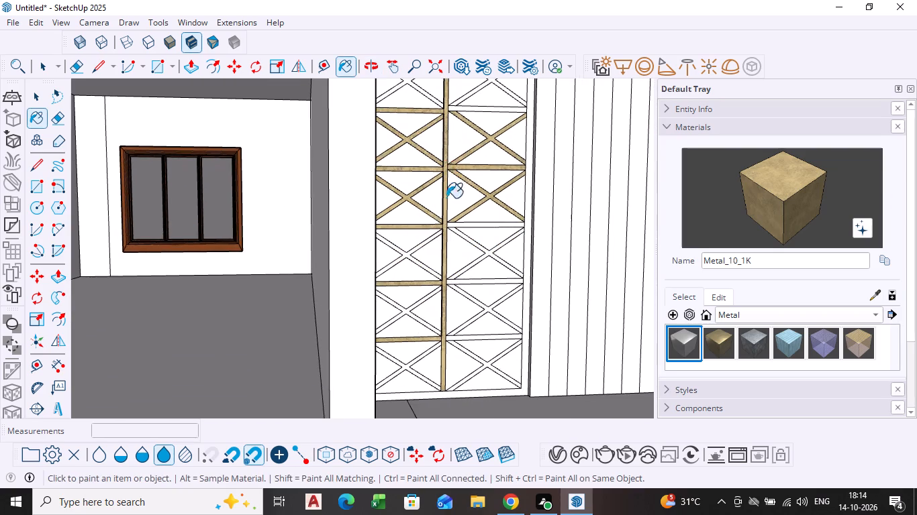
scroll(433, 218, "up", 10)
left_click(367, 304)
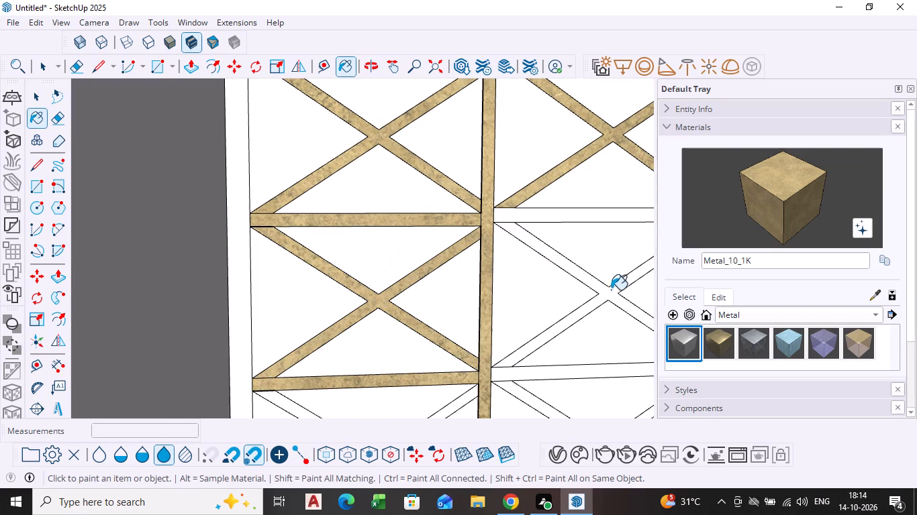
left_click(601, 292)
left_click(563, 219)
scroll(529, 225, "down", 5)
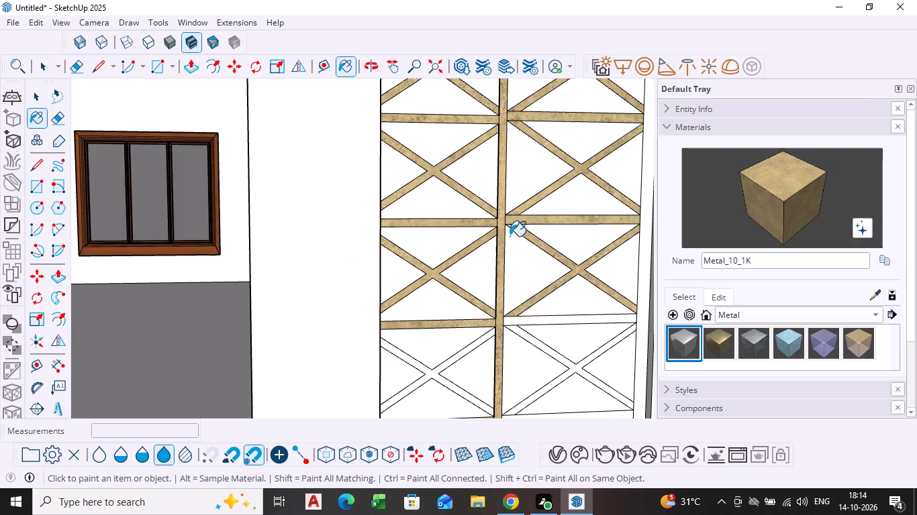
Paint the X-braces of the two lowest bays in both columns and the inner column's remaining lower crossbars with Metal_10_1K.
scroll(463, 308, "down", 3)
middle_click_drag(458, 308, 332, 186, "shift")
scroll(313, 239, "up", 5)
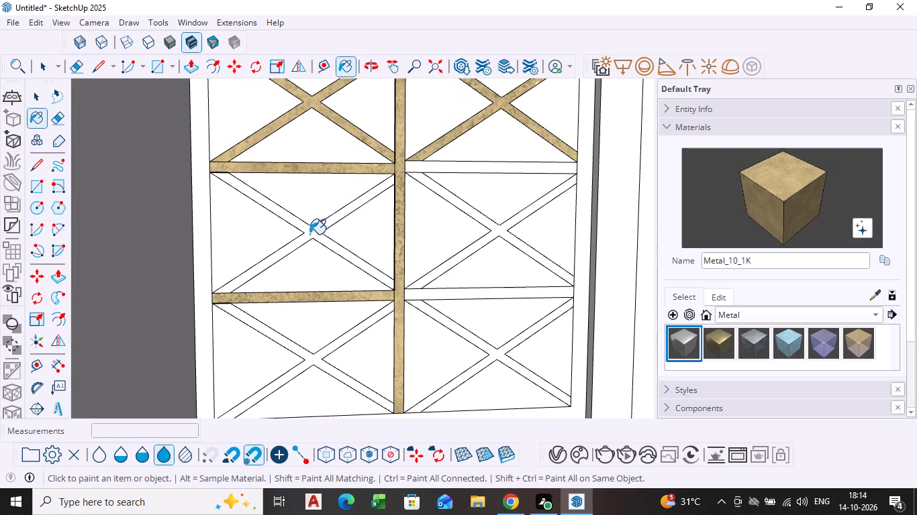
left_click(305, 236)
left_click(497, 235)
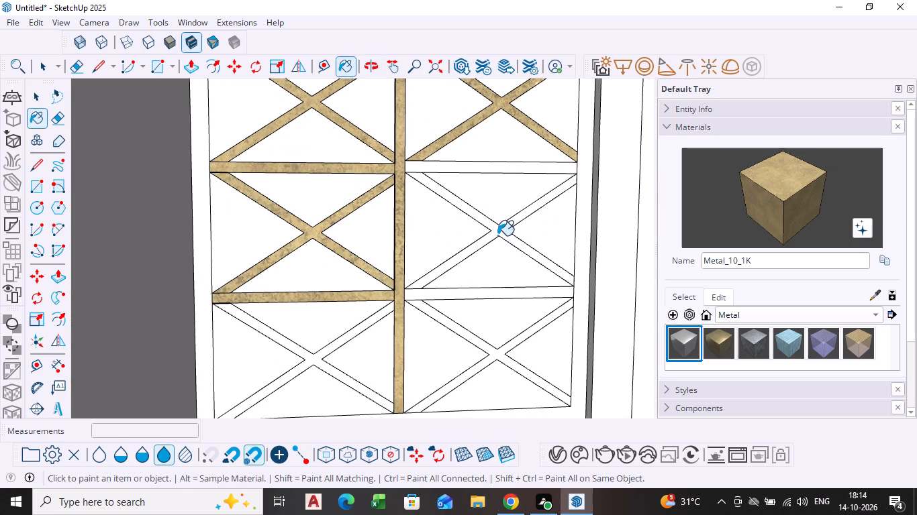
left_click(503, 238)
scroll(503, 237, "up", 4)
left_click(503, 228)
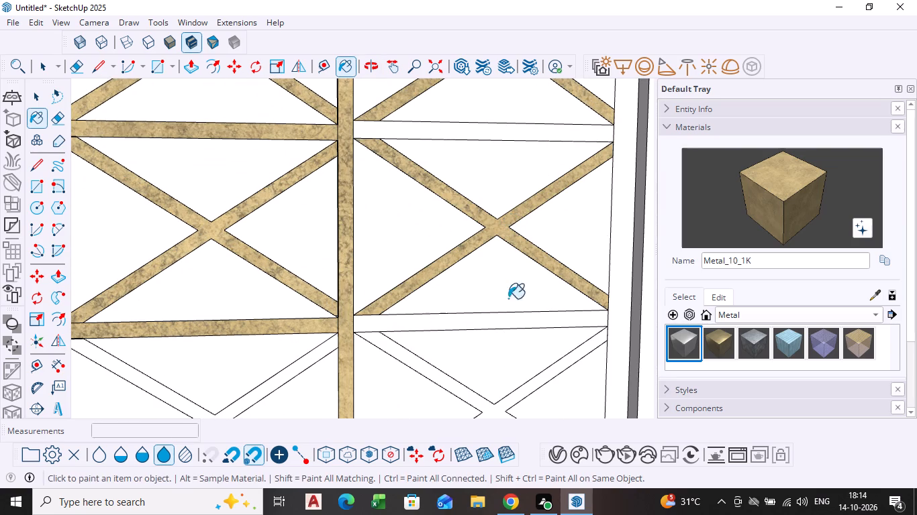
left_click(499, 320)
left_click(462, 131)
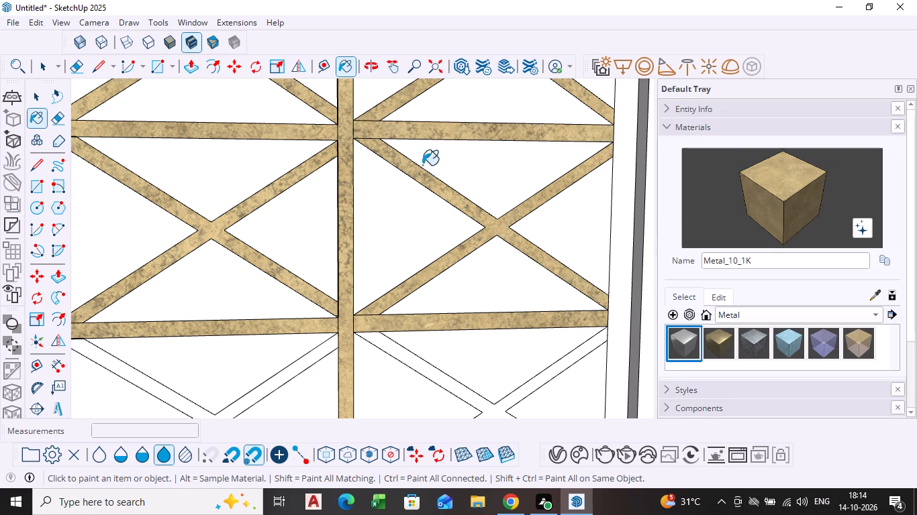
scroll(414, 168, "down", 8)
scroll(321, 320, "up", 4)
left_click(312, 300)
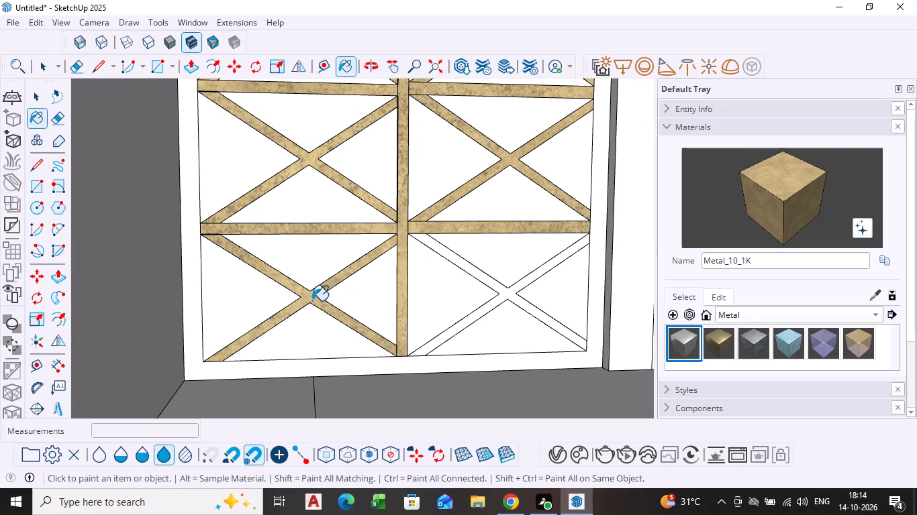
left_click(489, 281)
Paint the X-braces of the next two bays up in both columns, plus the two inner-column crossbars below them, with Metal_10_1K.
scroll(455, 219, "down", 10)
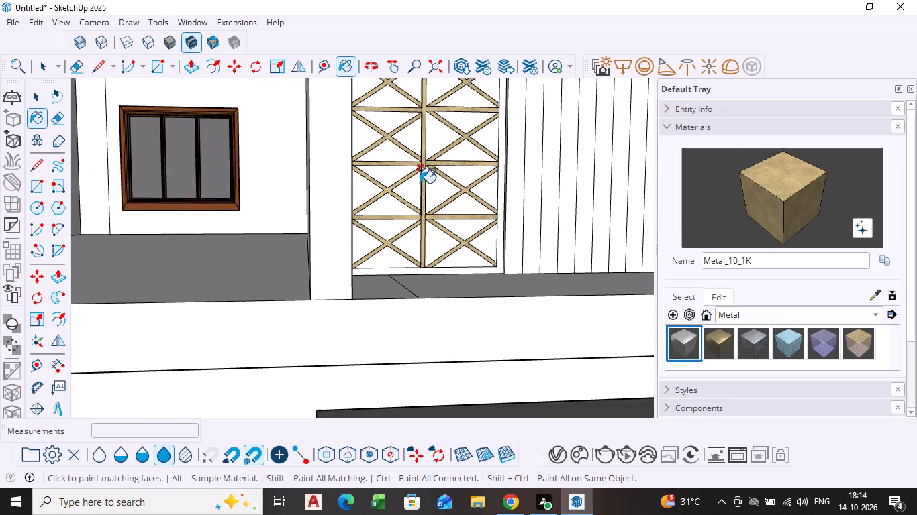
middle_click_drag(420, 184, 357, 469, "shift")
scroll(375, 296, "up", 4)
left_click(385, 270)
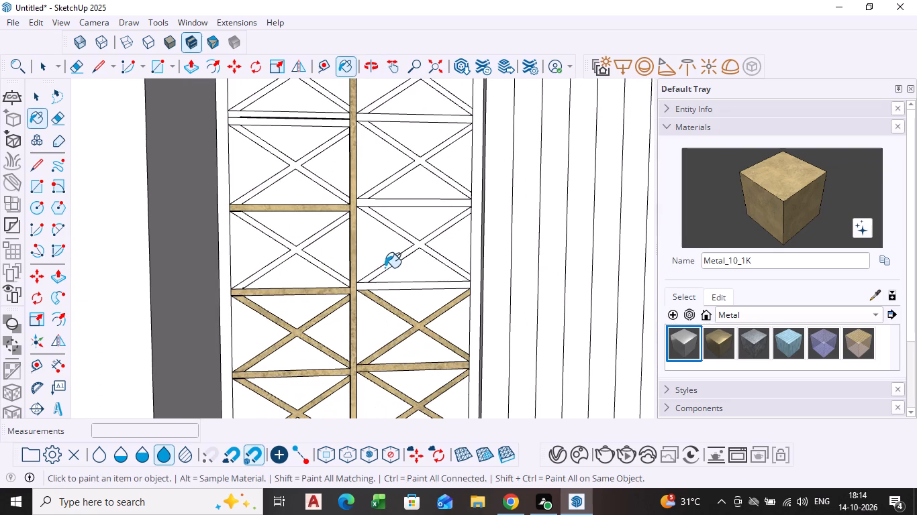
scroll(383, 262, "up", 2)
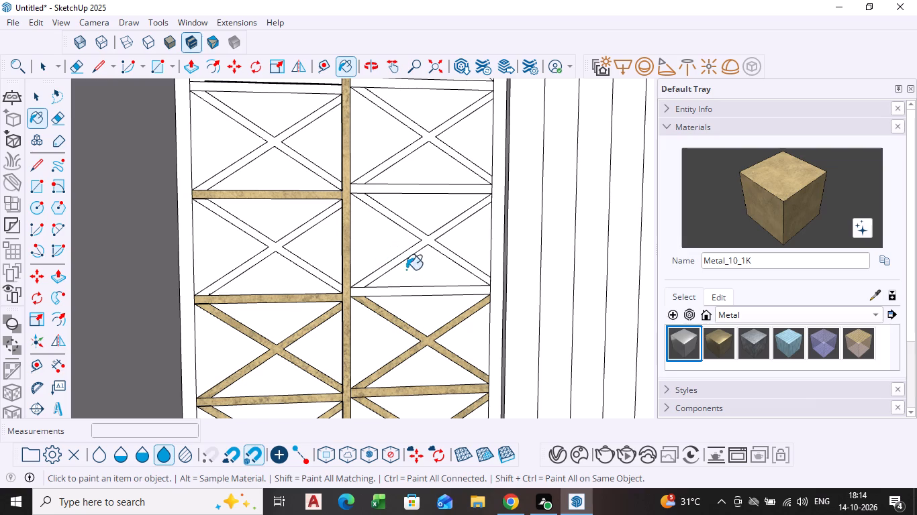
left_click(409, 292)
scroll(411, 240, "up", 4)
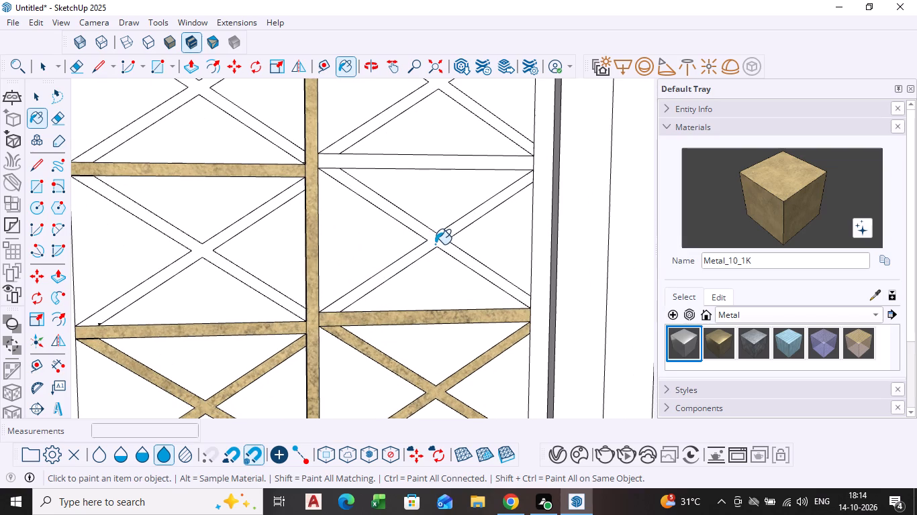
left_click(435, 244)
left_click(238, 276)
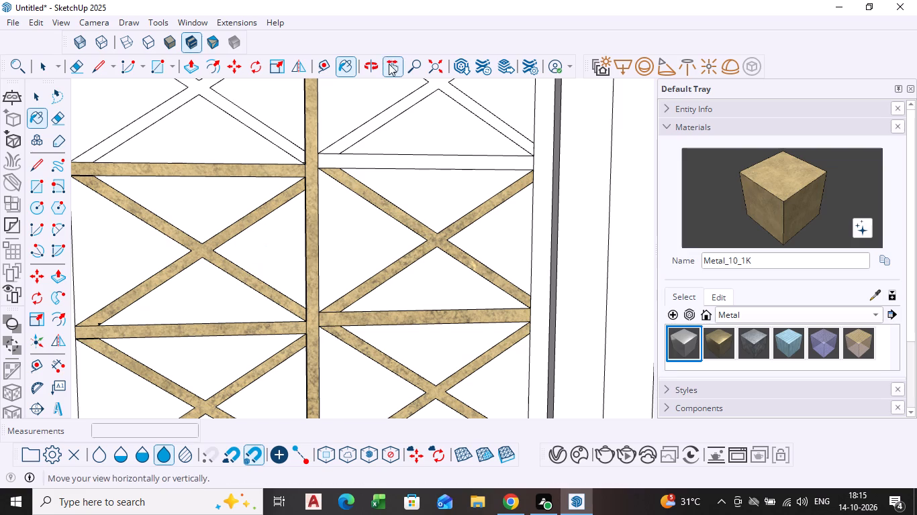
left_click(342, 150)
left_click(335, 163)
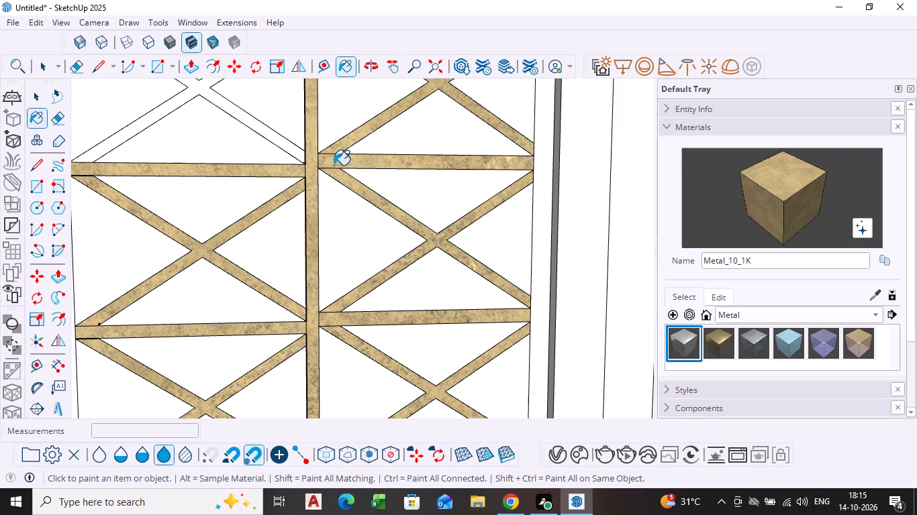
left_click(249, 123)
Delete the doubled edge inside the unpainted outer-column crossbar above the painted bays.
scroll(250, 132, "down", 11)
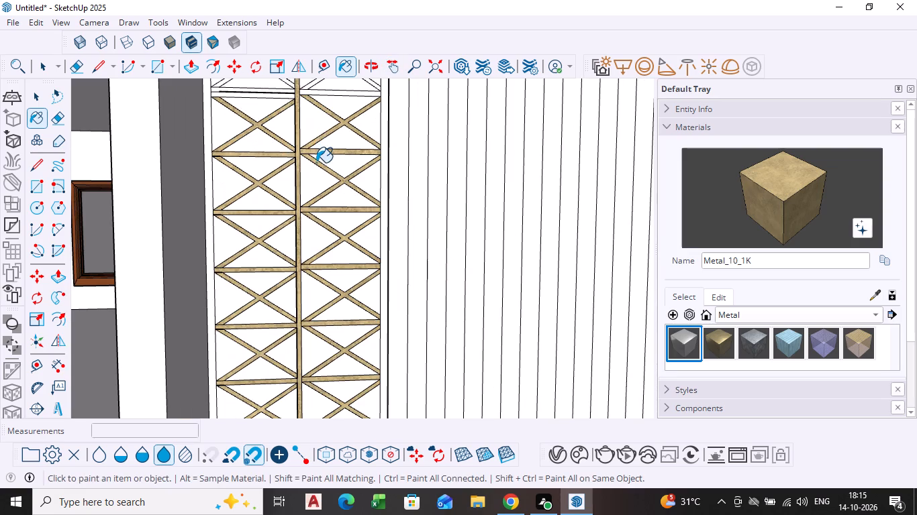
middle_click_drag(316, 163, 375, 339, "shift")
scroll(365, 268, "up", 4)
scroll(305, 282, "up", 6)
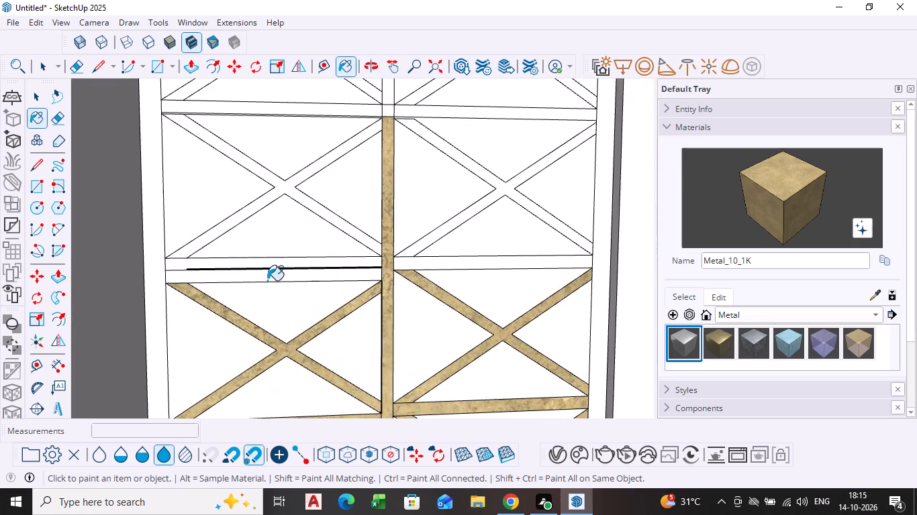
scroll(267, 280, "up", 3)
key("space")
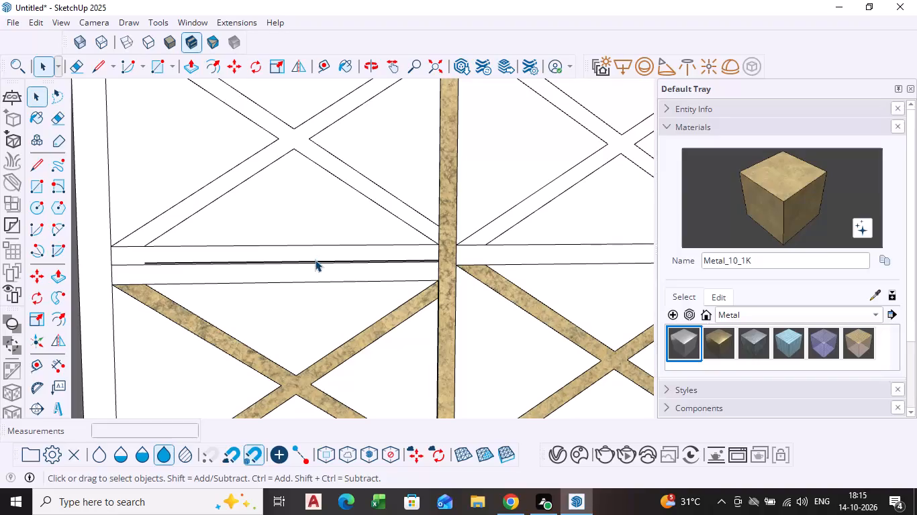
left_click(315, 260)
scroll(315, 260, "up", 8)
left_click(314, 264)
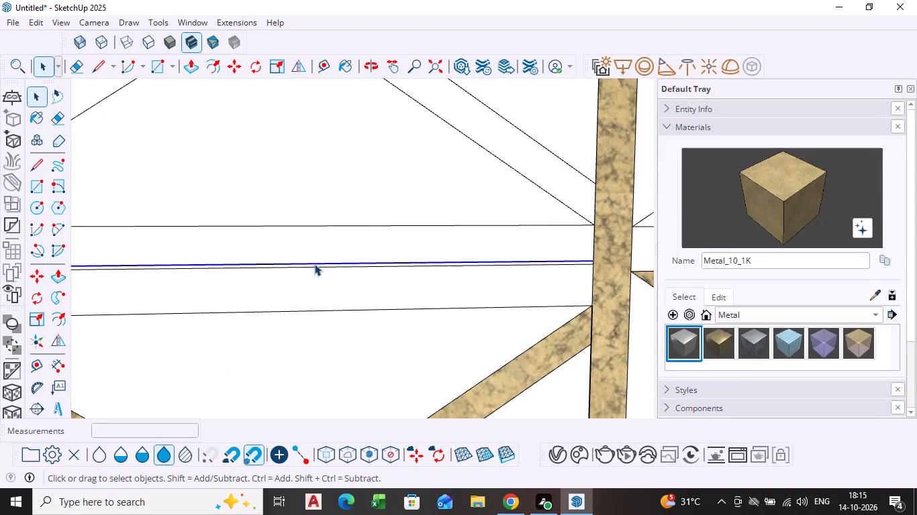
key("Delete")
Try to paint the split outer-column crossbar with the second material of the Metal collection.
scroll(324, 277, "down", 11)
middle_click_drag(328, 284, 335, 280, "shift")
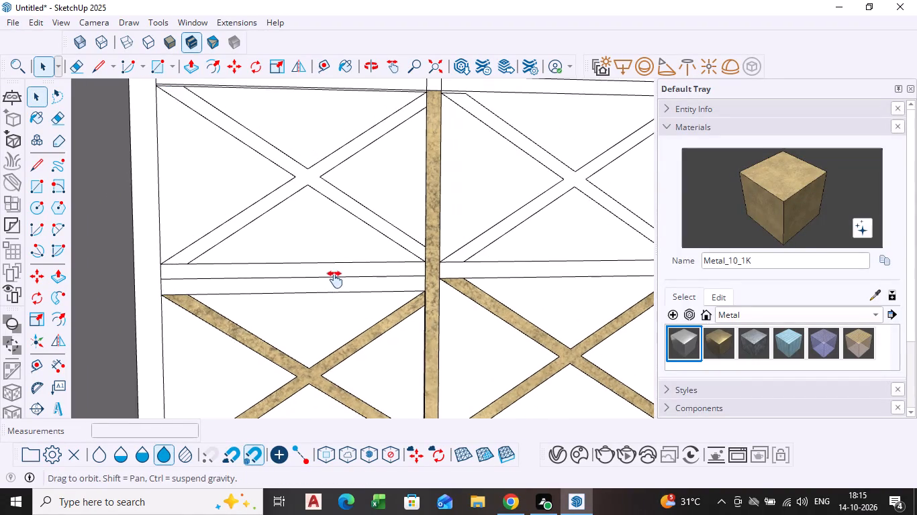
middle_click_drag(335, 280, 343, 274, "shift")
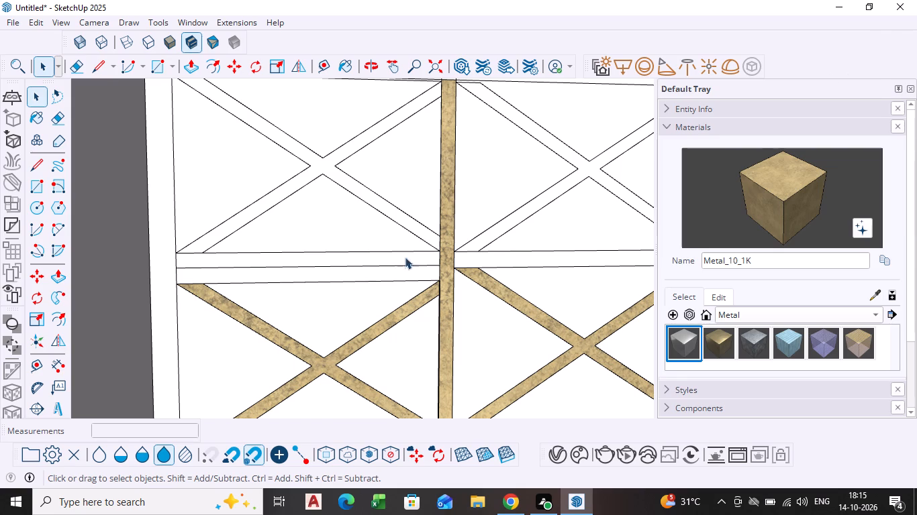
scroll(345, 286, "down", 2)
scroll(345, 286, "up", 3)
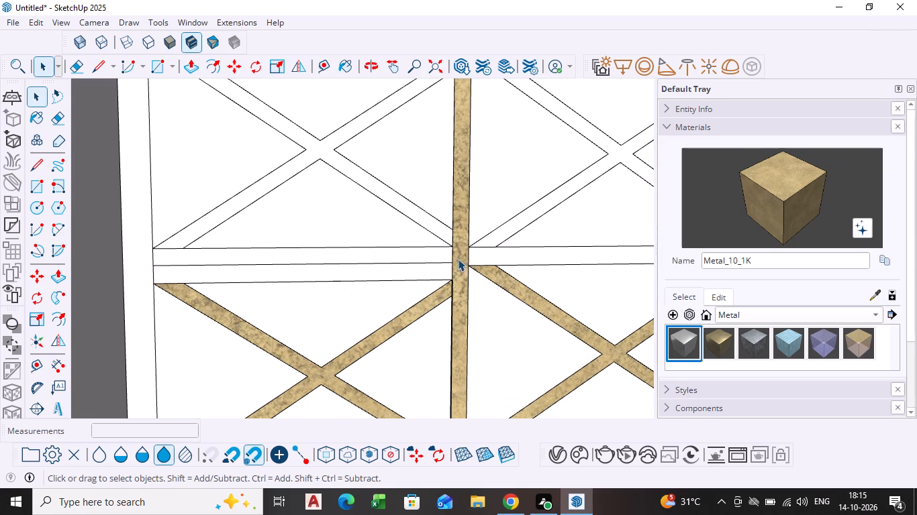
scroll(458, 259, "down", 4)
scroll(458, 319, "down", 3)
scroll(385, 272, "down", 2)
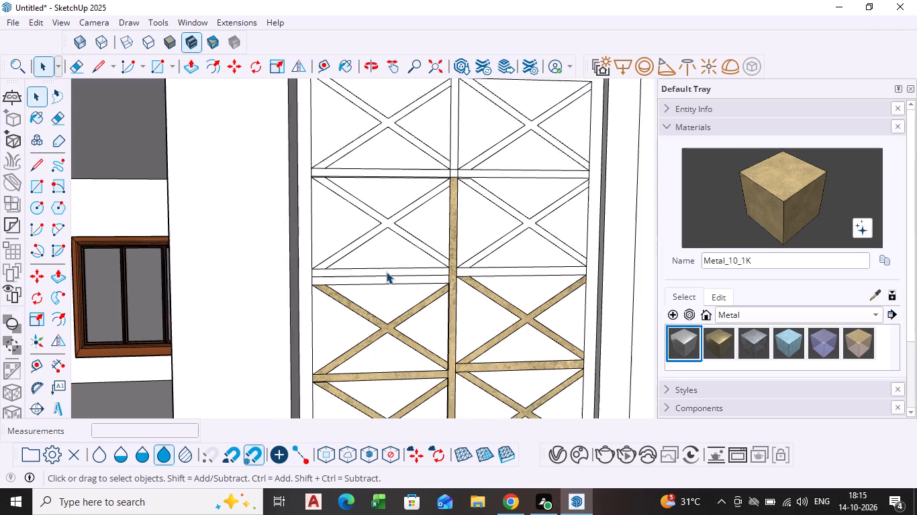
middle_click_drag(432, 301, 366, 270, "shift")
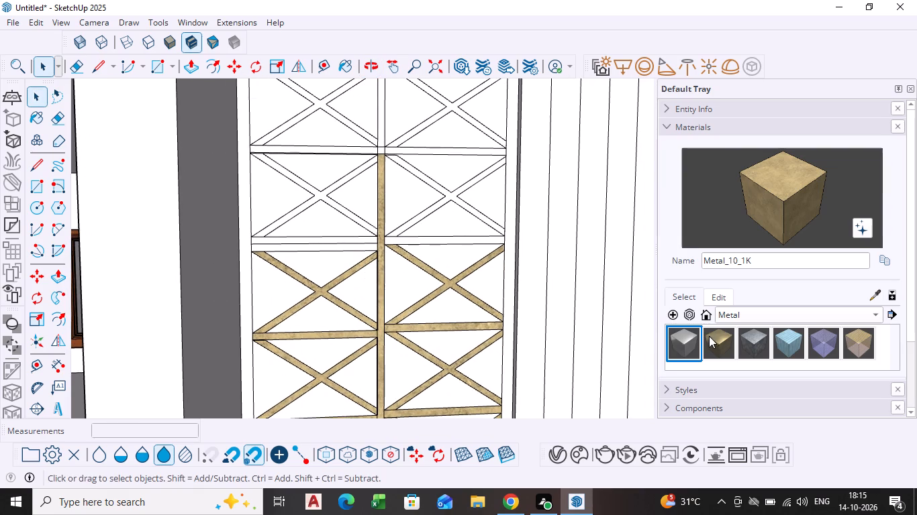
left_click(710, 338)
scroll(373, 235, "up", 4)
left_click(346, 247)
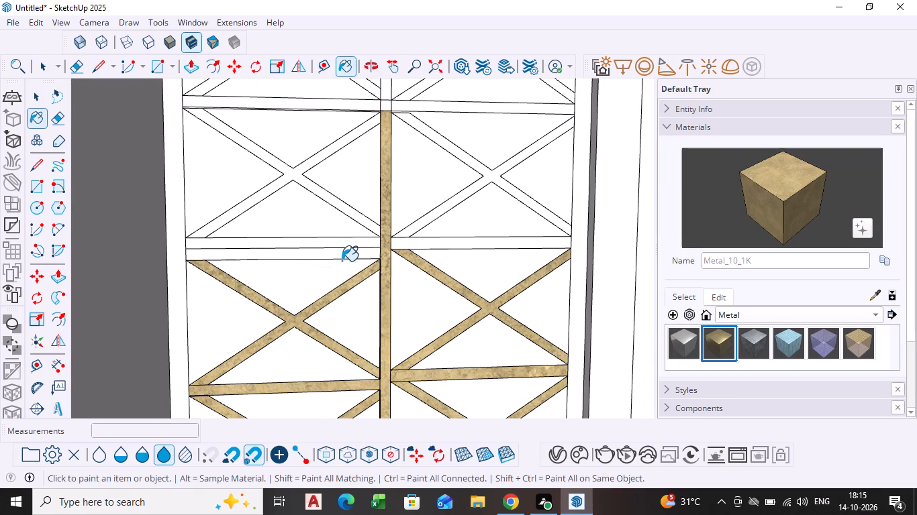
Delete the remaining edge that splits the outer-column crossbar lengthwise.
scroll(342, 255, "up", 4)
key("space")
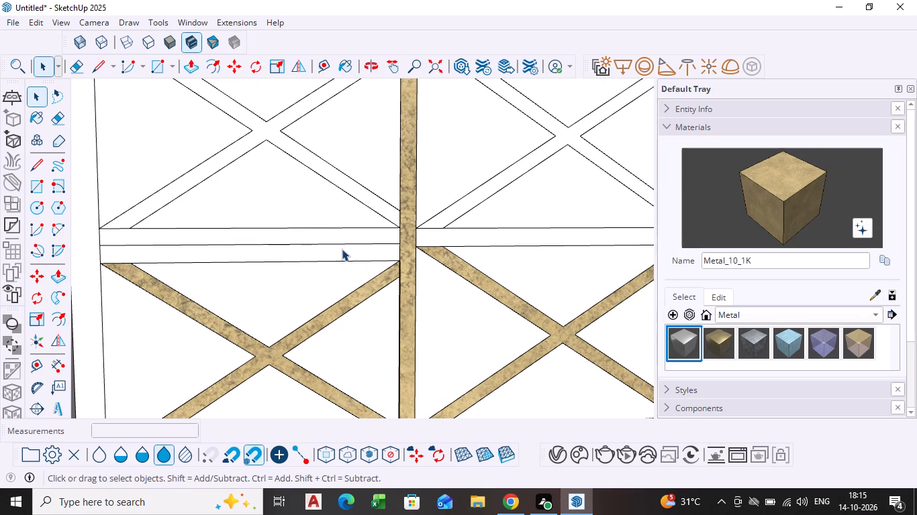
left_click(342, 245)
key("Delete")
Paint the merged outer-column crossbar, the X-brace above it, and the adjacent inner-column crossbar with Metal_10_1K.
scroll(341, 252, "down", 7)
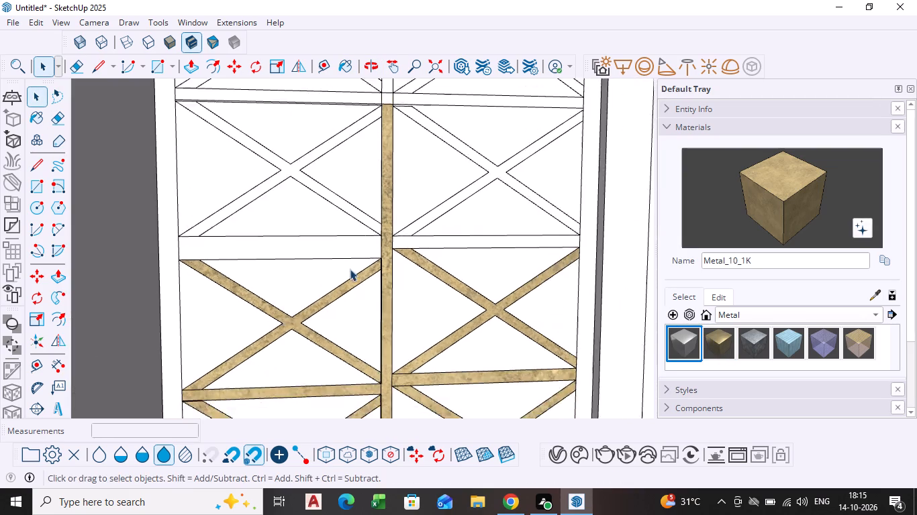
scroll(350, 269, "down", 4)
left_click(784, 201)
scroll(308, 255, "up", 4)
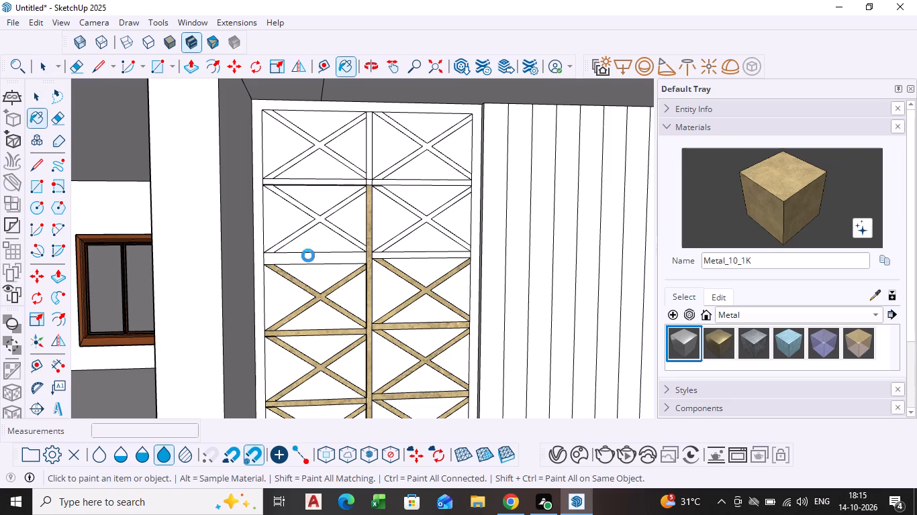
scroll(326, 253, "up", 5)
left_click(325, 260)
scroll(505, 260, "up", 2)
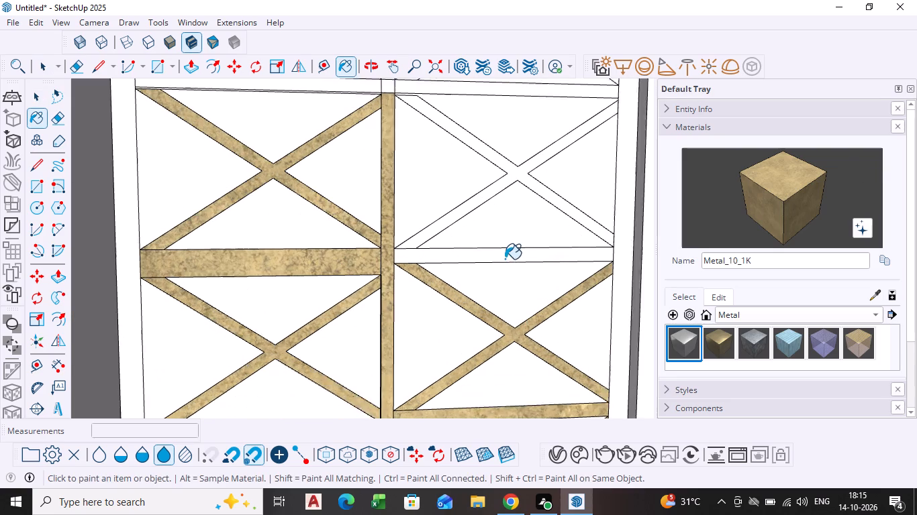
scroll(505, 259, "up", 1)
left_click(501, 257)
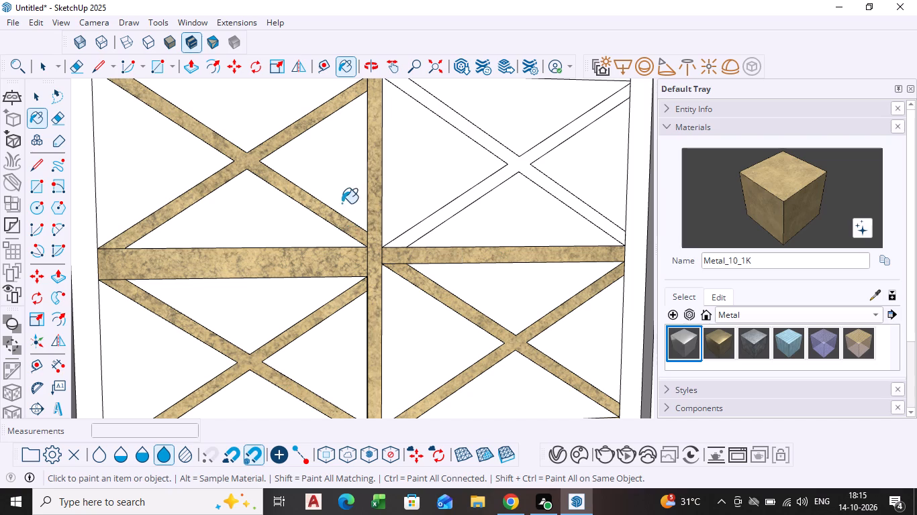
Move the lower edge of the wide outer-column crossbar up about 1 5/16" along the blue axis.
key("space")
left_click(192, 280)
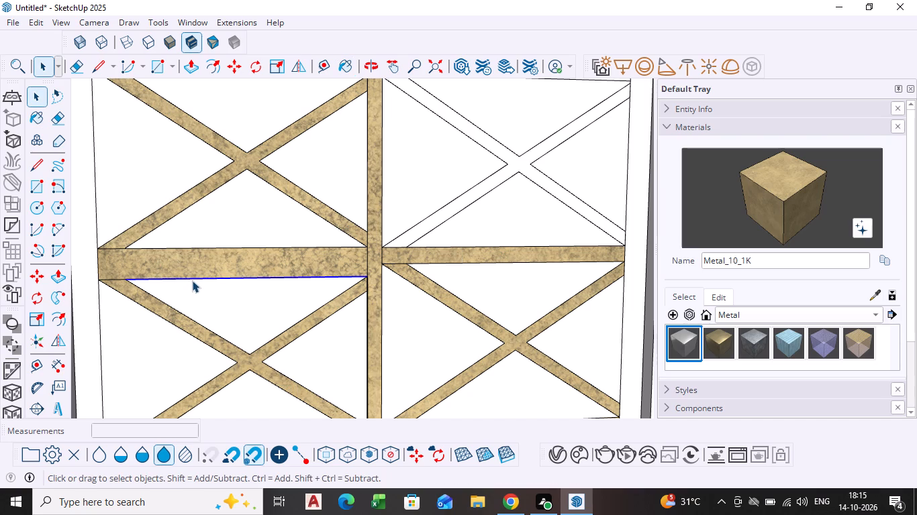
key("m")
left_click(192, 280)
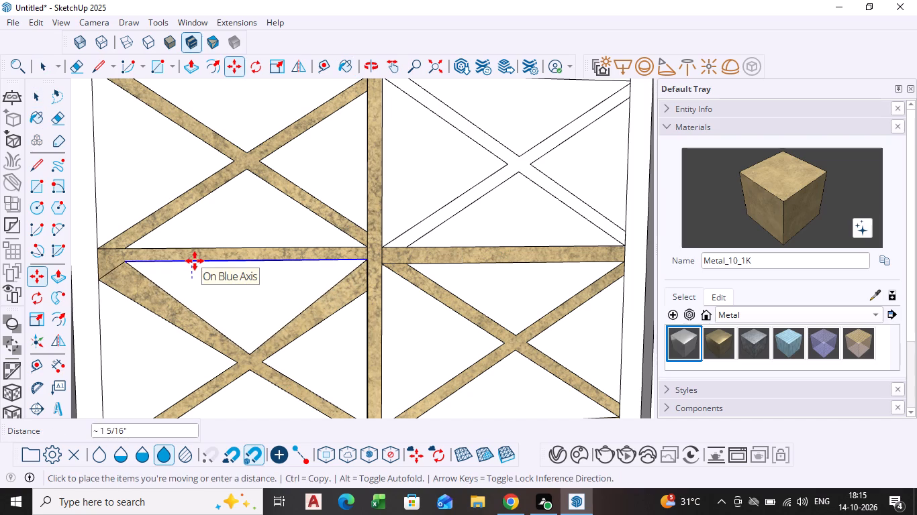
left_click(195, 261)
key("space")
Paint the inner-column X-brace above the adjacent crossbar with Metal_10_1K.
scroll(436, 224, "down", 8)
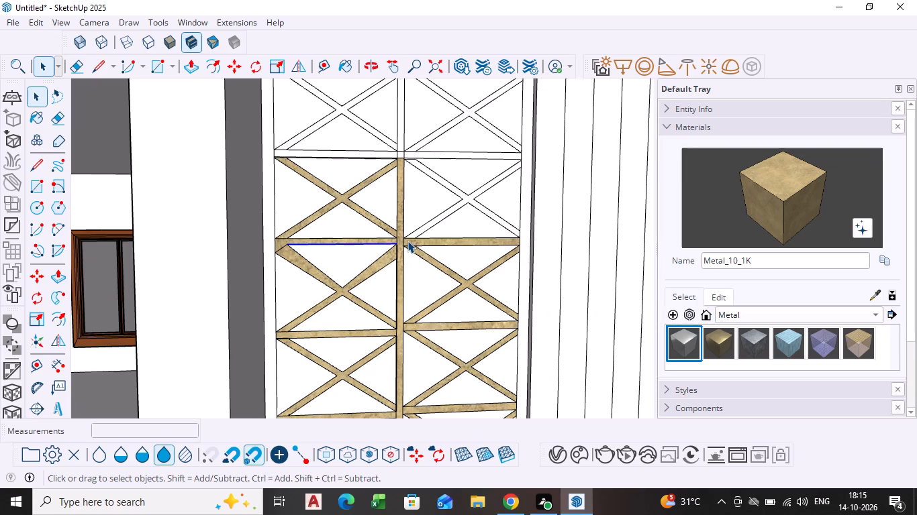
left_click(832, 170)
scroll(481, 170, "up", 4)
left_click(497, 206)
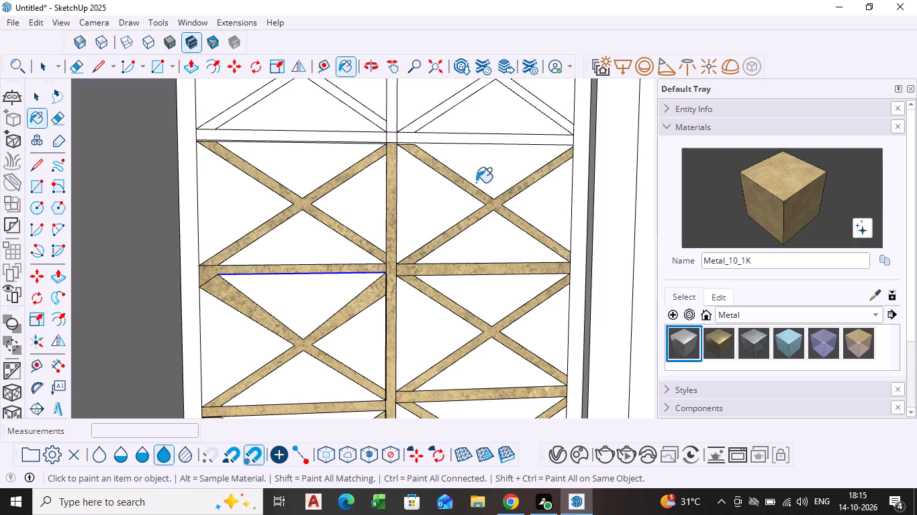
Paint the top row's two X-braces, the crossbars beneath them, their junction, and the uppermost central post with Metal_10_1K.
scroll(469, 170, "down", 8)
middle_click_drag(426, 162, 400, 278)
scroll(400, 276, "down", 1, "shift")
scroll(405, 242, "up", 5)
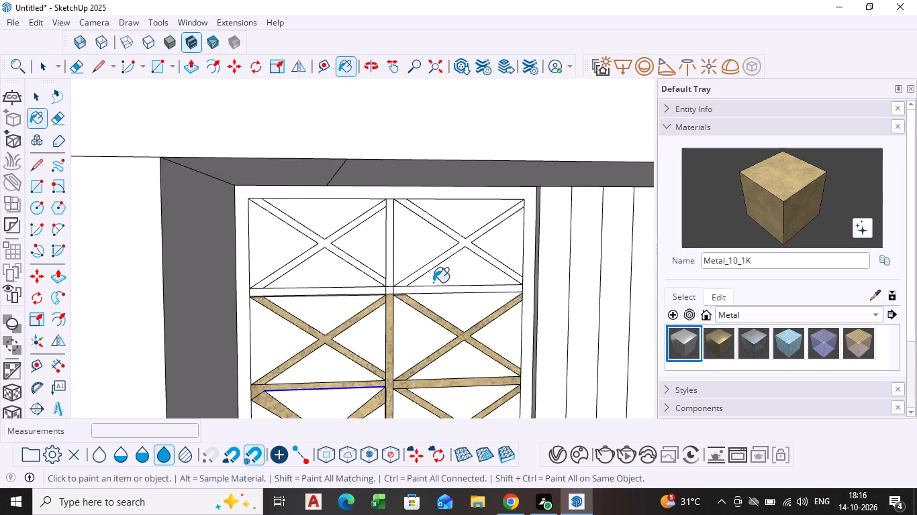
scroll(433, 282, "up", 3)
left_click(427, 266)
left_click(430, 296)
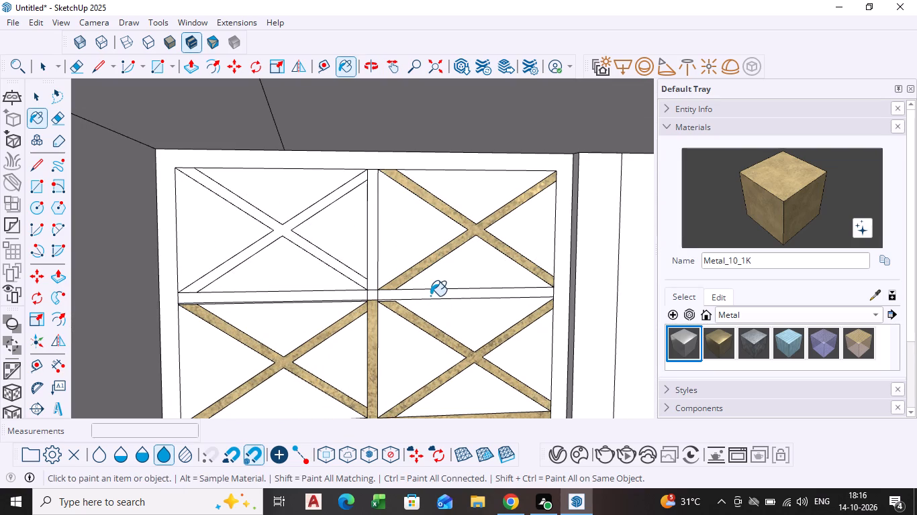
scroll(373, 298, "up", 5)
left_click(368, 282)
left_click(371, 296)
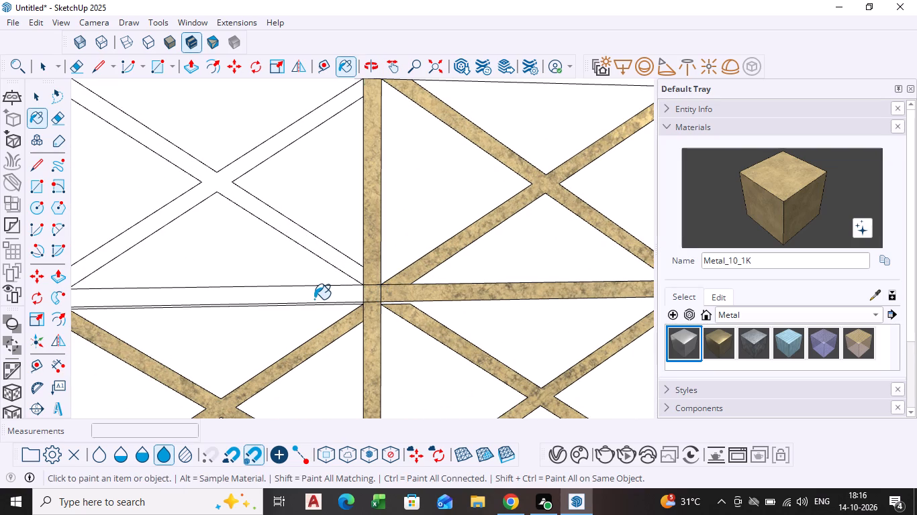
left_click(318, 301)
left_click(332, 260)
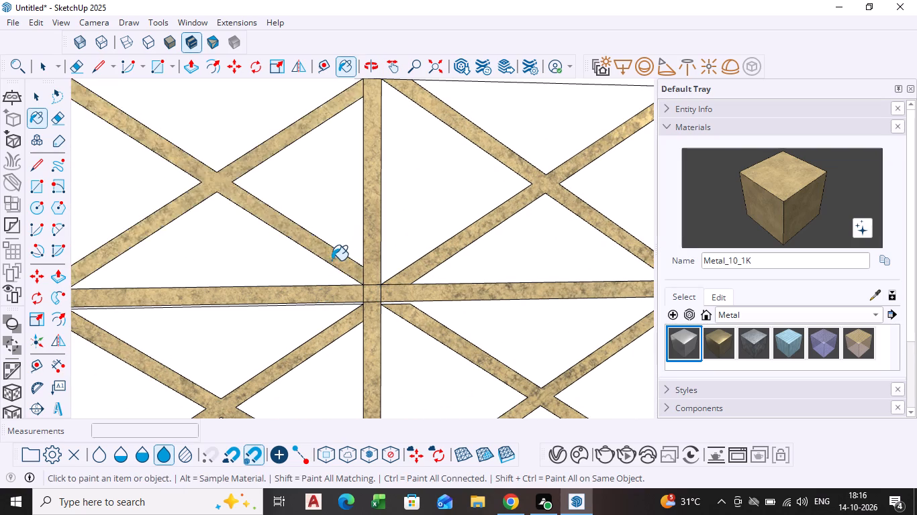
scroll(316, 260, "down", 9)
scroll(400, 276, "down", 4)
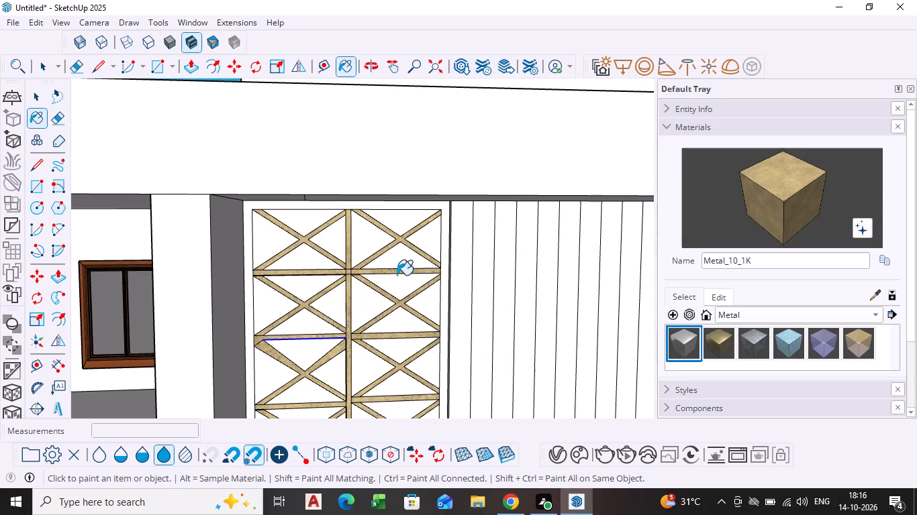
key("Escape")
key("Escape")
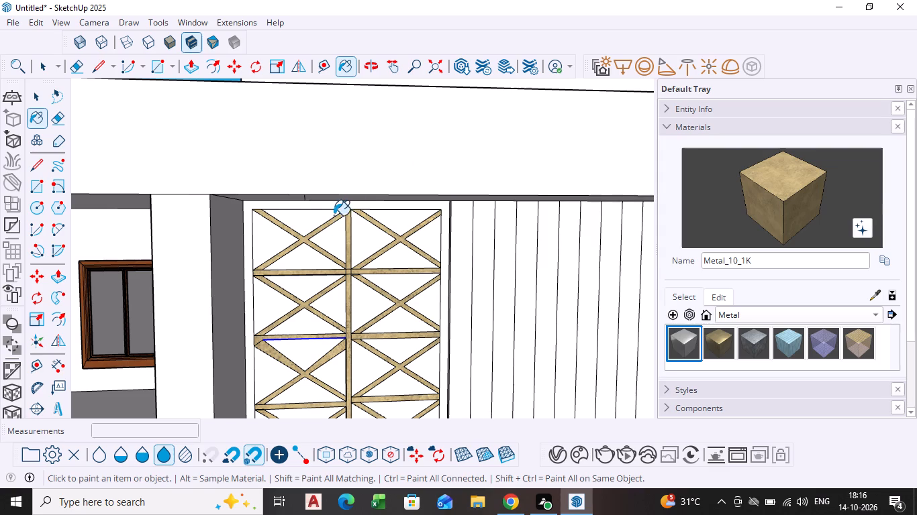
Paint the outer frame surrounding the two-column X-braced panel with Metal_10_1K.
scroll(330, 215, "up", 4)
left_click(350, 204)
scroll(379, 227, "down", 10)
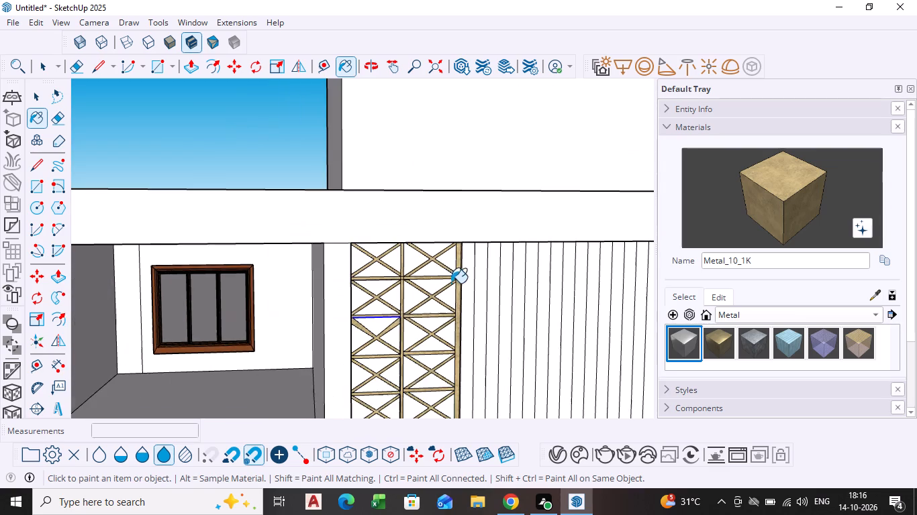
middle_click_drag(465, 329, 452, 98, "shift")
scroll(430, 319, "down", 4)
middle_click_drag(430, 319, 428, 319)
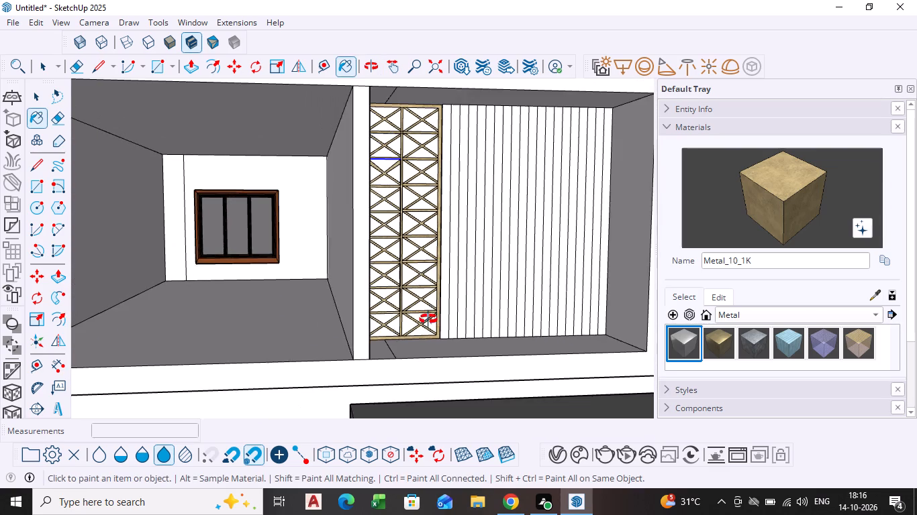
middle_click_drag(428, 319, 374, 319)
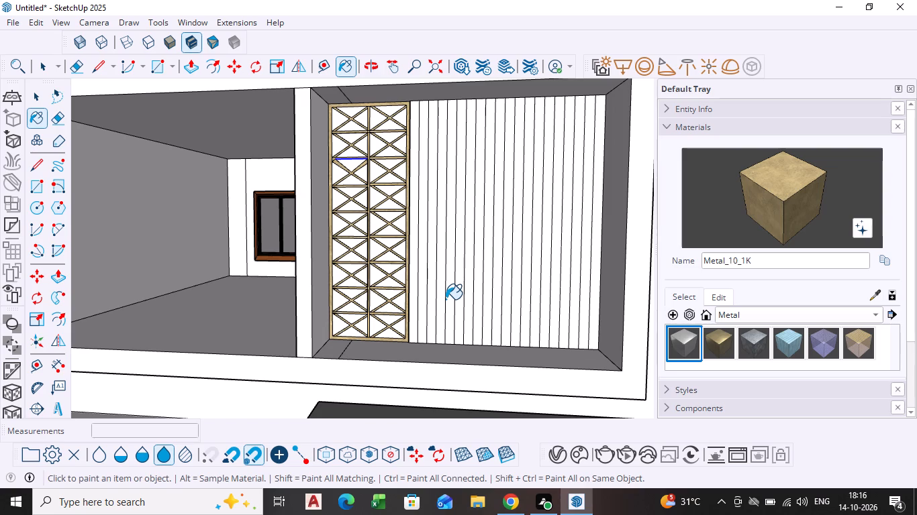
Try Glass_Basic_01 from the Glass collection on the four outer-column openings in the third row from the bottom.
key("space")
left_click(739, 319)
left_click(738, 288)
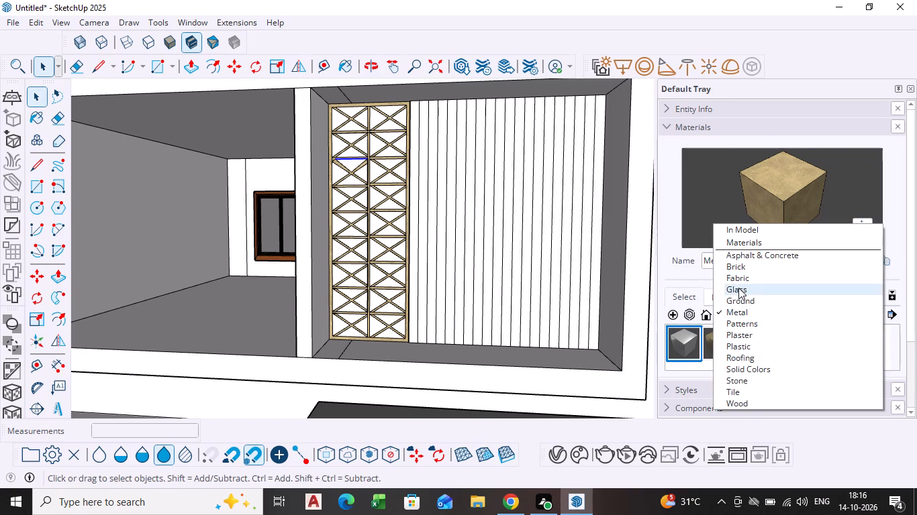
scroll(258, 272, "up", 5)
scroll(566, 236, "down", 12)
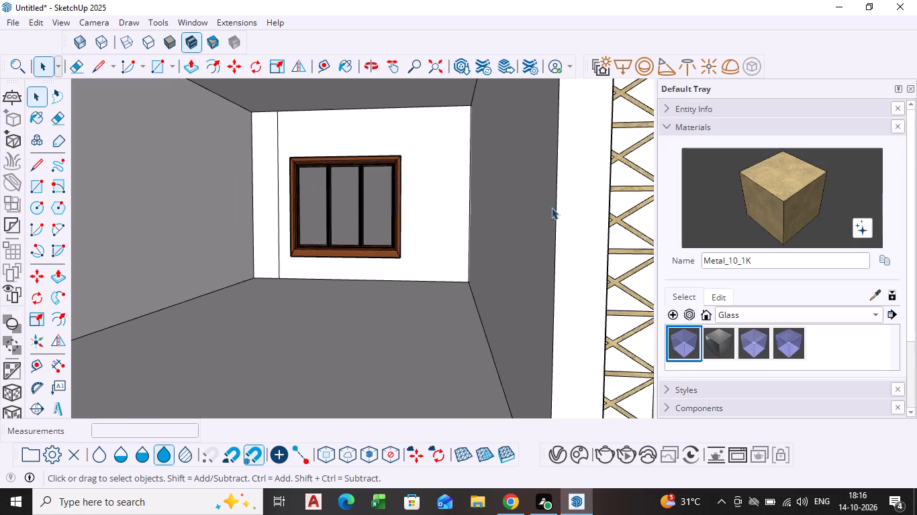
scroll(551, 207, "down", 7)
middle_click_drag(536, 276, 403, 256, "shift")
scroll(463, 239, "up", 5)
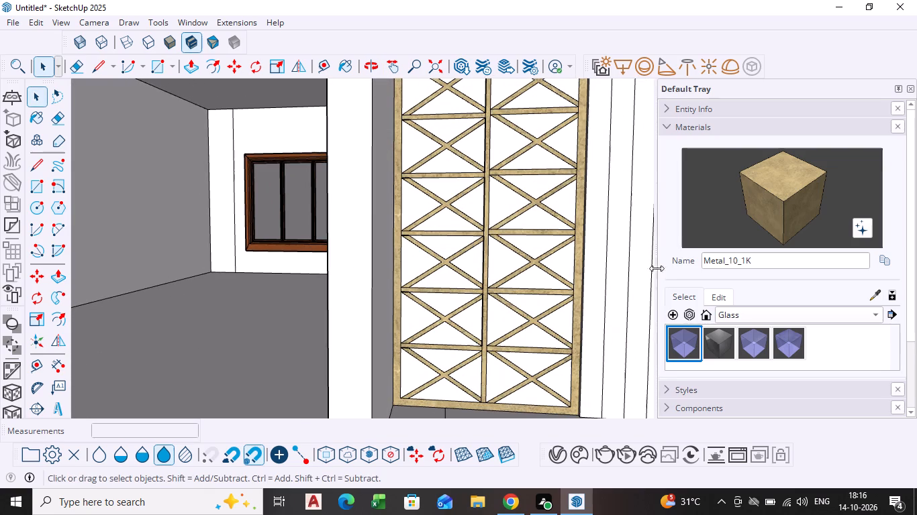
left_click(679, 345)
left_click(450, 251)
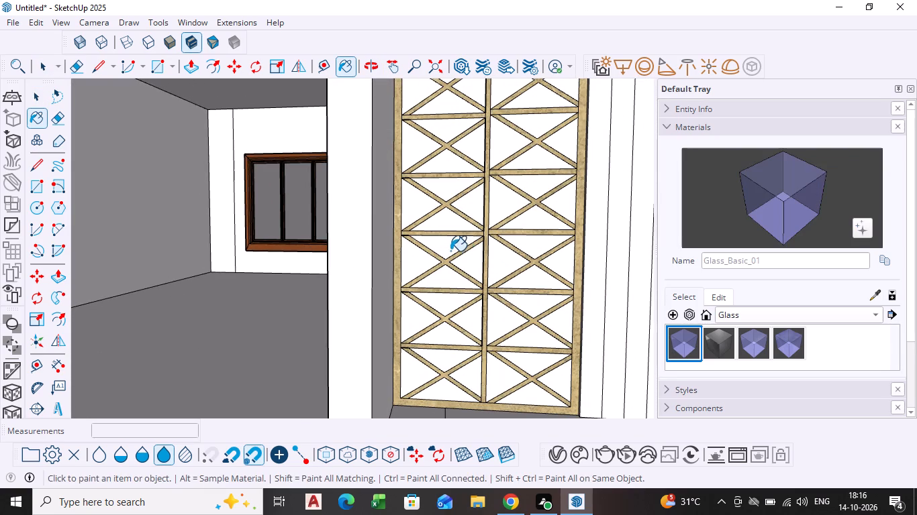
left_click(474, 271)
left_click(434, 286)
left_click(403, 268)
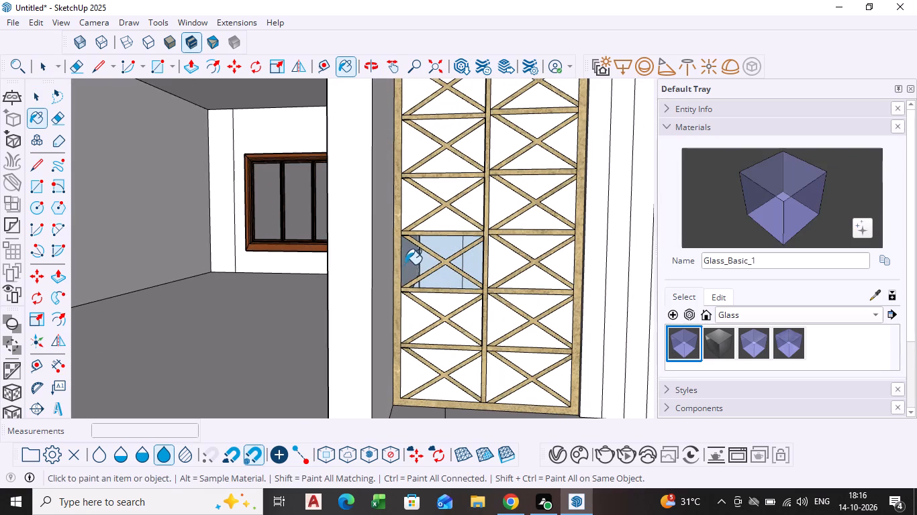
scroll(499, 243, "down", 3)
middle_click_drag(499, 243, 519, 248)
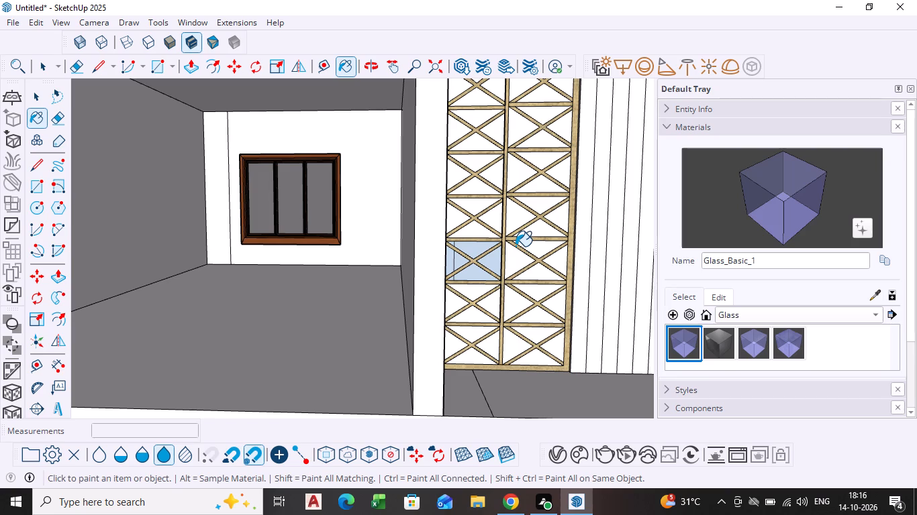
Paint all openings in both columns of the third row from the bottom with Metal_Perforated_03_1K from the Metal collection.
left_click(741, 316)
left_click(742, 336)
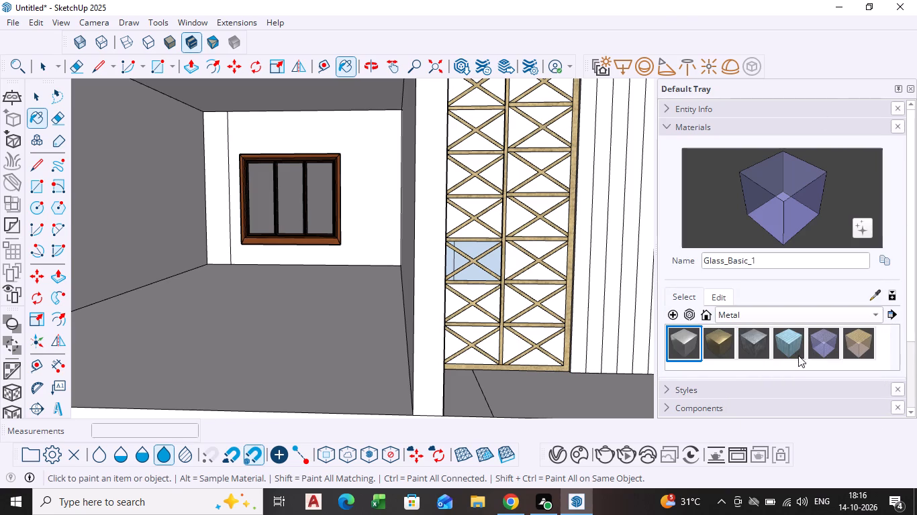
left_click(822, 341)
scroll(589, 277, "up", 3)
left_click(531, 245)
left_click(523, 272)
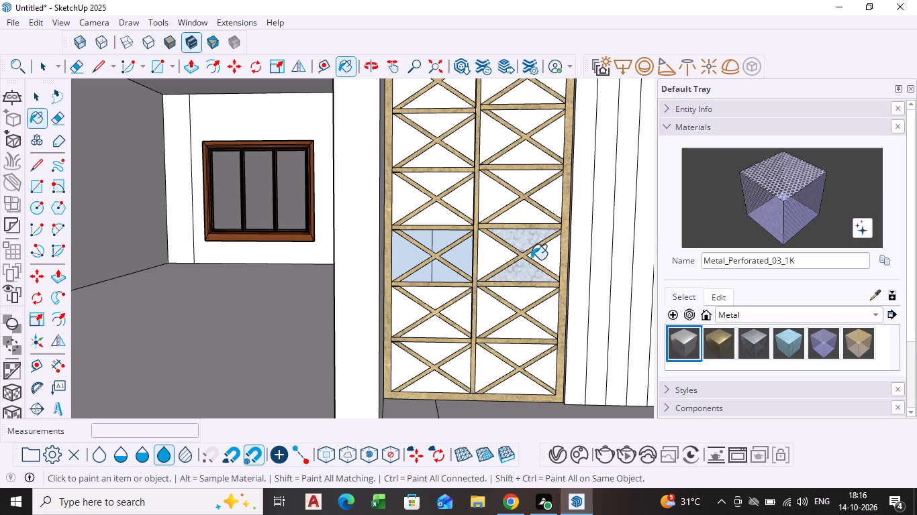
left_click(535, 253)
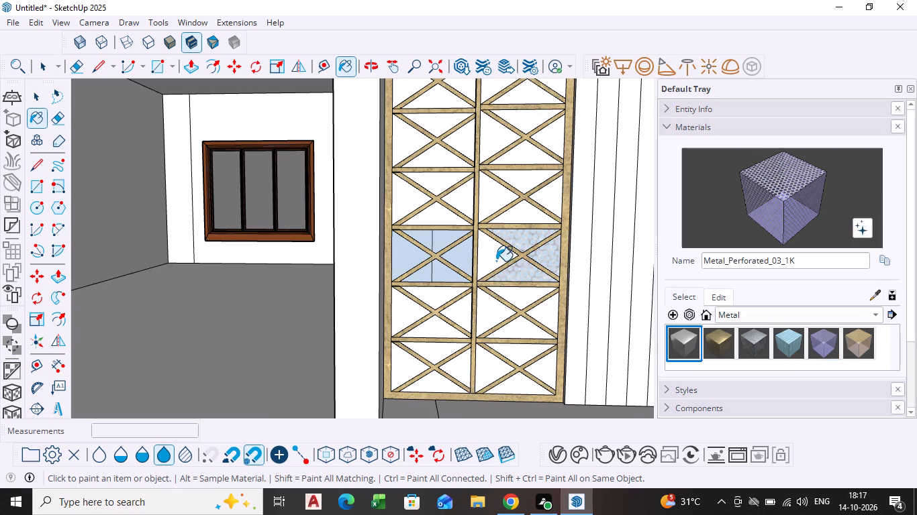
left_click(496, 261)
left_click(430, 243)
left_click(405, 258)
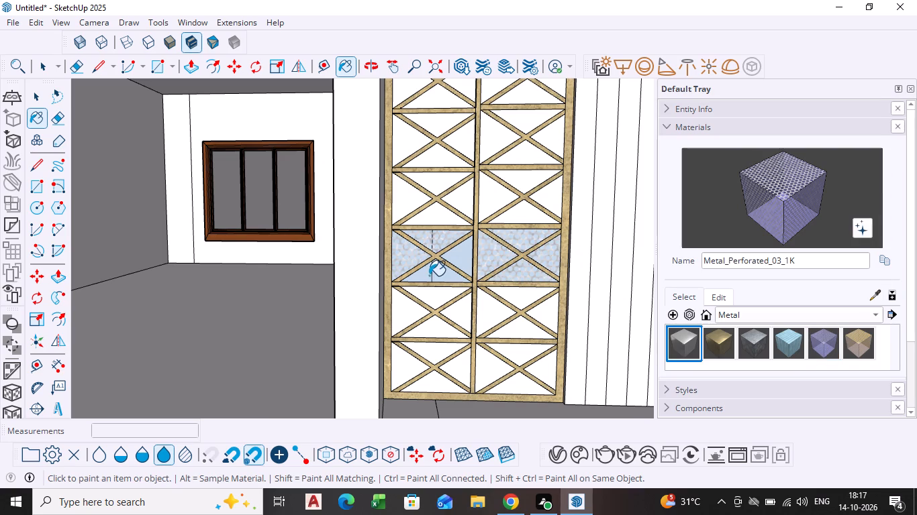
left_click(429, 276)
left_click(453, 260)
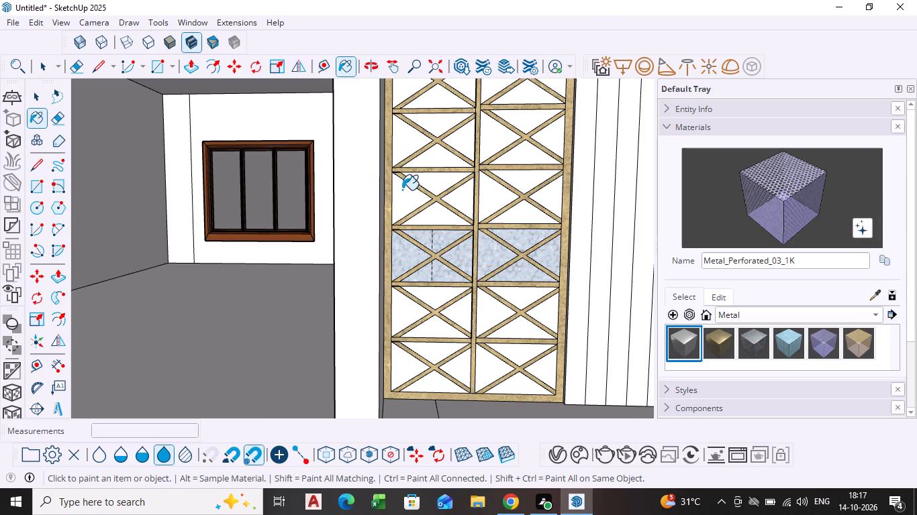
Paint the openings in both columns of the fourth row from the bottom with Metal_Perforated_03_1K, keeping the braces in Metal_10_1K.
left_click(402, 191)
left_click(436, 185)
left_click(457, 204)
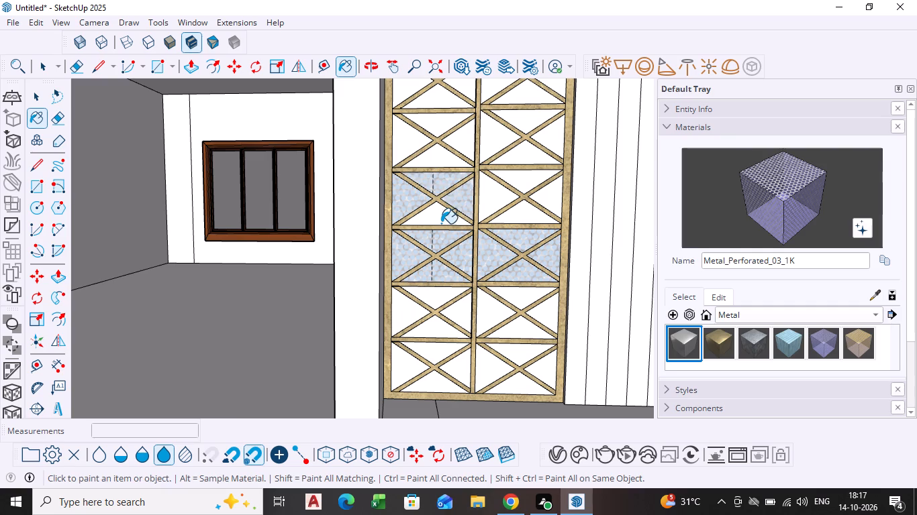
left_click(438, 218)
left_click(499, 202)
left_click(519, 213)
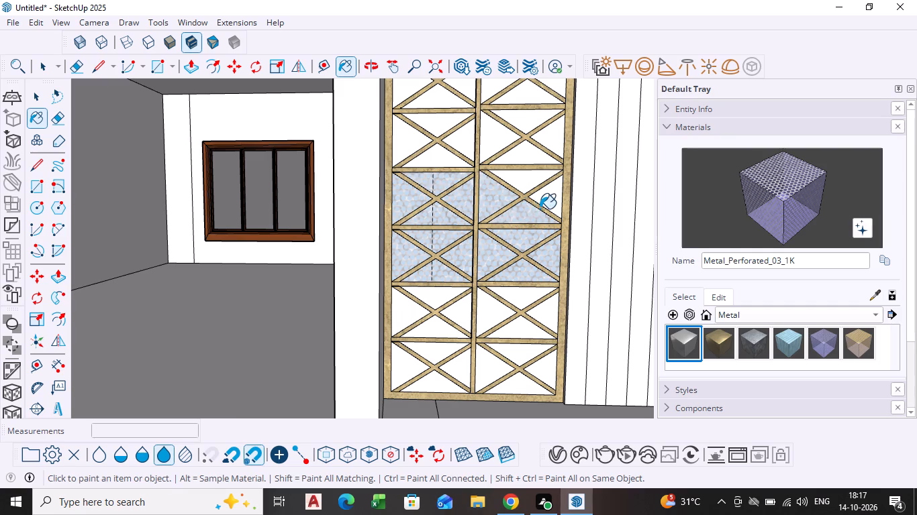
left_click(540, 208)
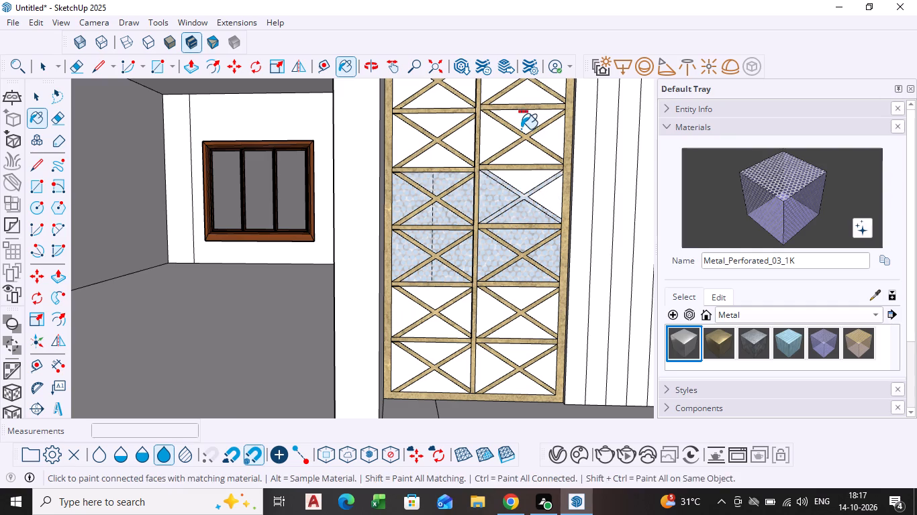
key("ctrl+z")
left_click(552, 195)
left_click(525, 181)
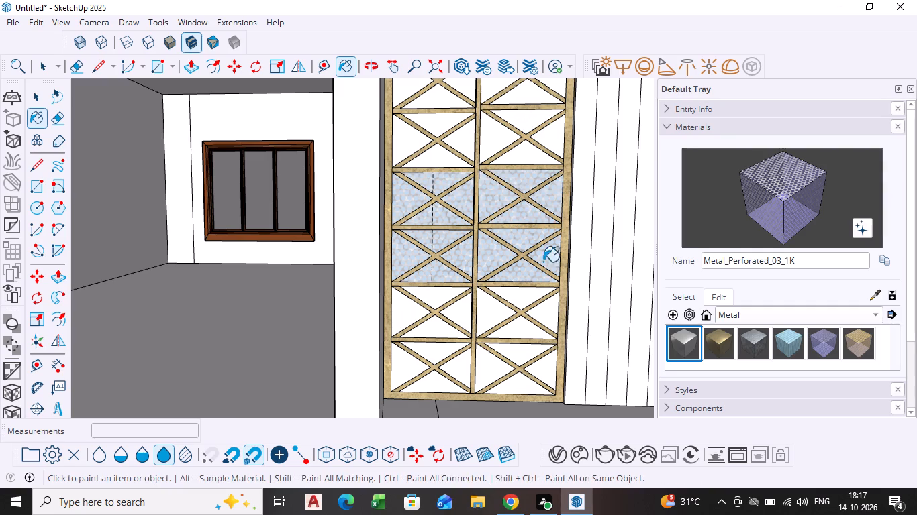
Paint the openings around the X-braces in both columns of the second row from the bottom with Metal_Perforated_03_1K.
left_click(528, 297)
left_click(551, 316)
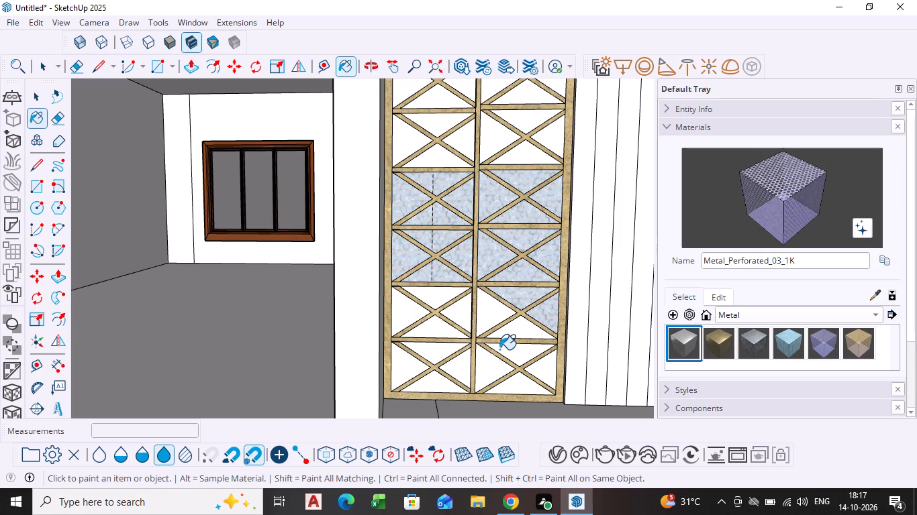
left_click(512, 335)
left_click(493, 312)
left_click(458, 312)
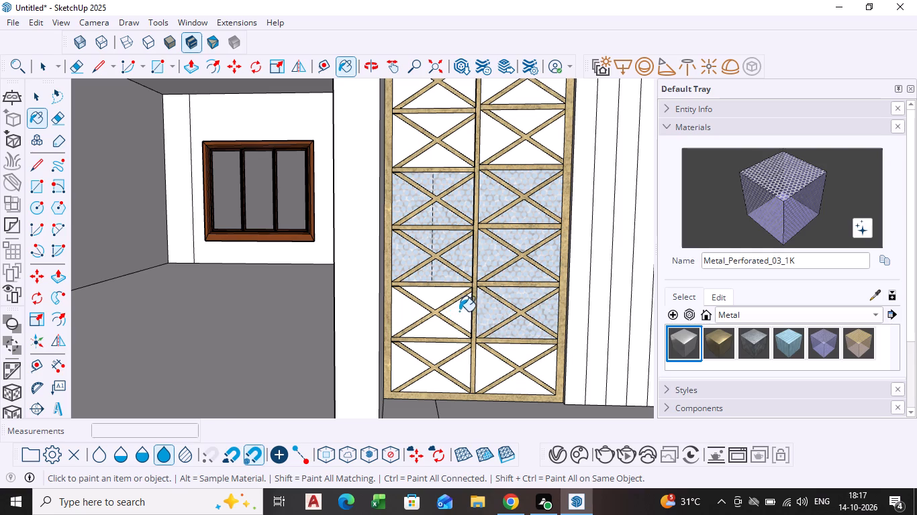
left_click(445, 296)
left_click(403, 310)
left_click(432, 337)
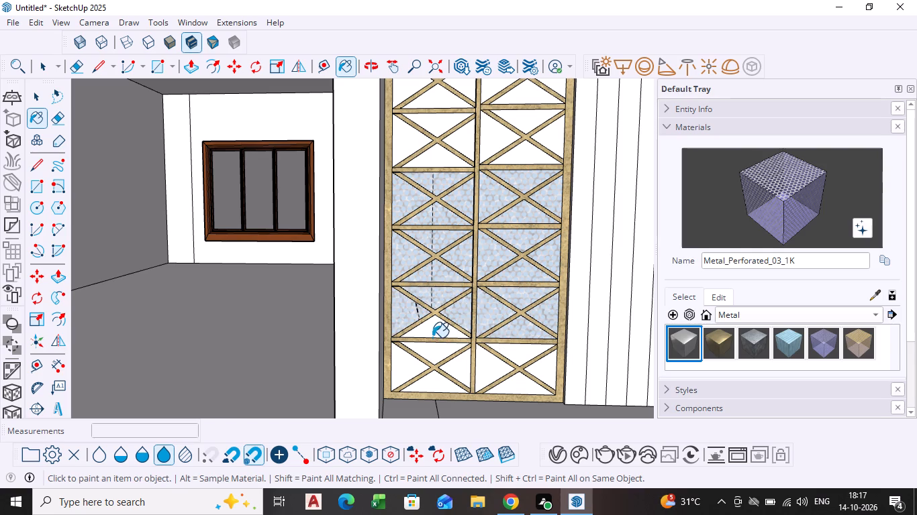
Paint the bottom row's openings in both columns and the second row's leftover outer-column opening with Metal_Perforated_03_1K.
left_click(401, 373)
left_click(437, 360)
left_click(438, 329)
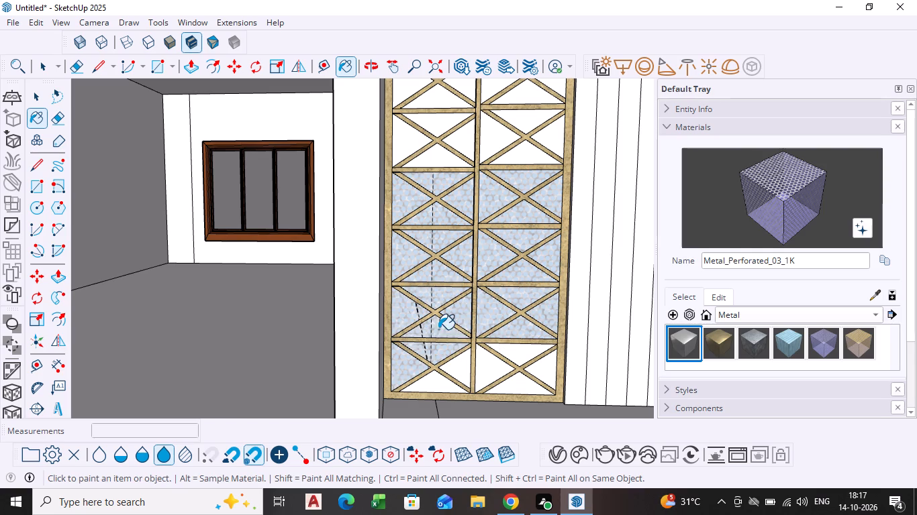
left_click(432, 388)
left_click(487, 367)
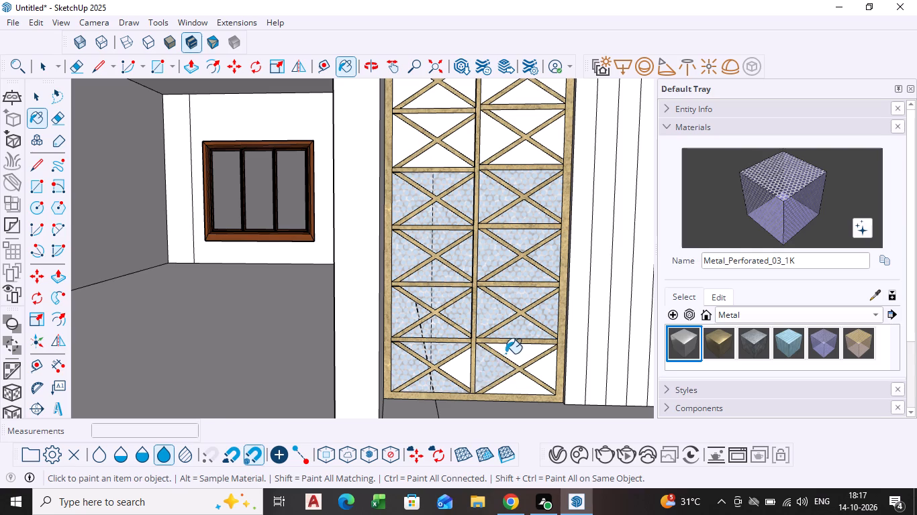
left_click(506, 353)
left_click(546, 375)
left_click(512, 388)
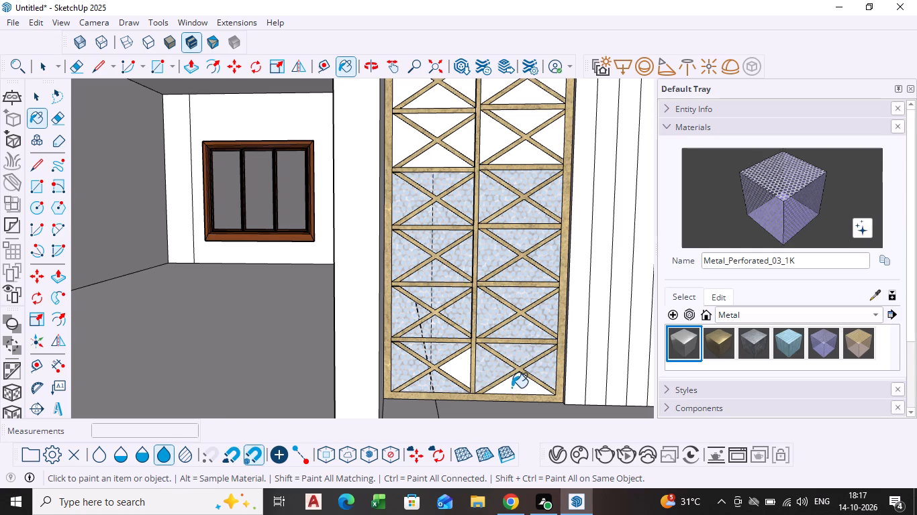
left_click(452, 371)
Paint the openings around the X-braces in both columns of the fifth row from the bottom with Metal_Perforated_03_1K.
scroll(463, 302, "down", 13)
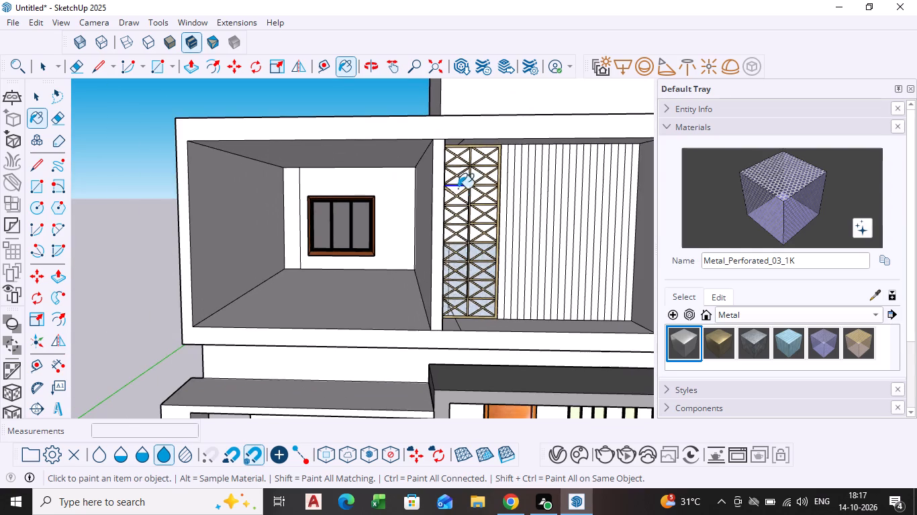
scroll(461, 234, "up", 8)
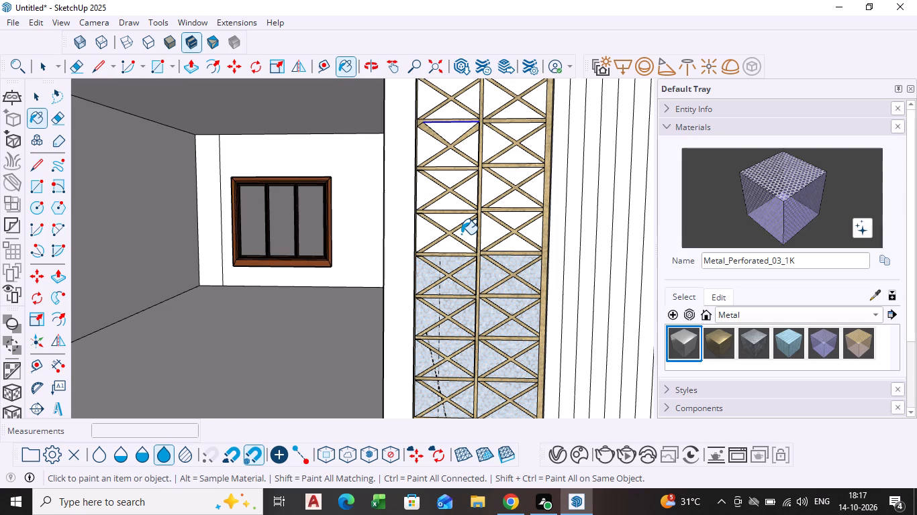
scroll(461, 234, "up", 3)
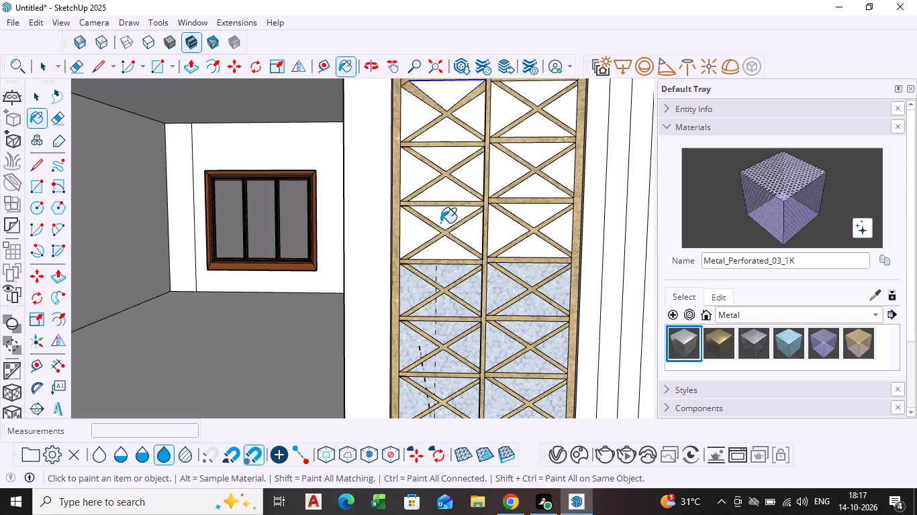
left_click(443, 221)
left_click(410, 231)
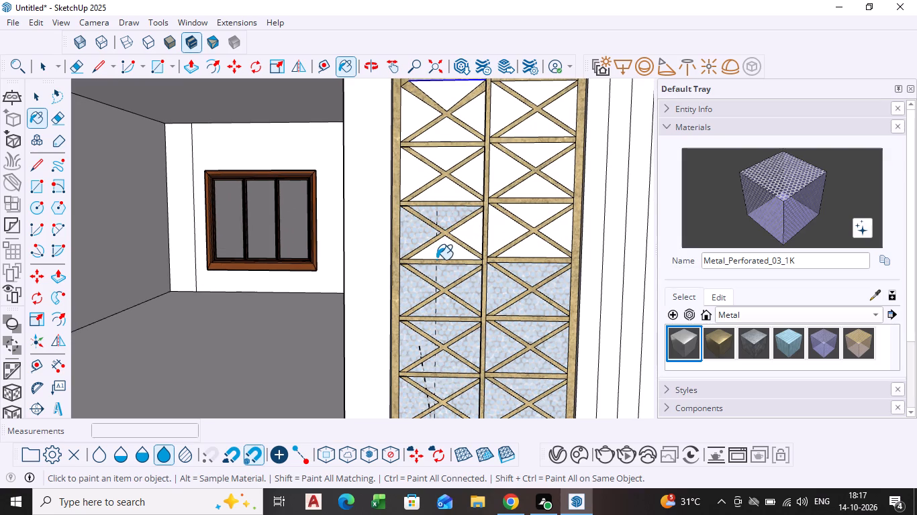
left_click(436, 260)
scroll(457, 254, "up", 4)
left_click(434, 254)
left_click(476, 226)
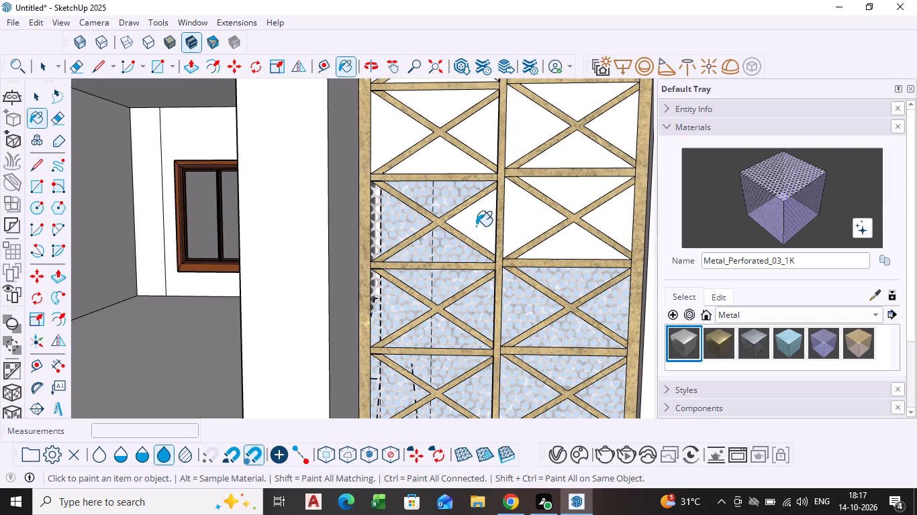
left_click(571, 237)
left_click(526, 227)
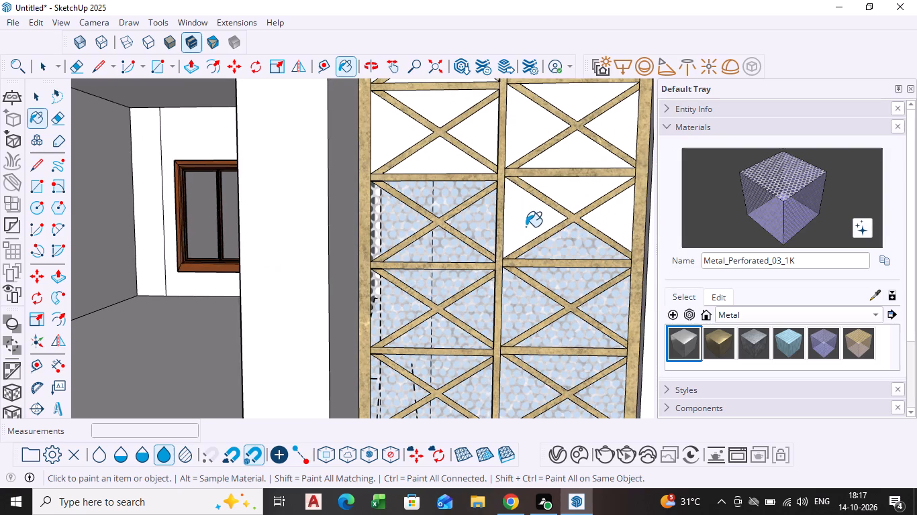
left_click(583, 187)
left_click(622, 229)
Paint the openings in both columns of the sixth row from the bottom with Metal_Perforated_03_1K.
left_click(585, 160)
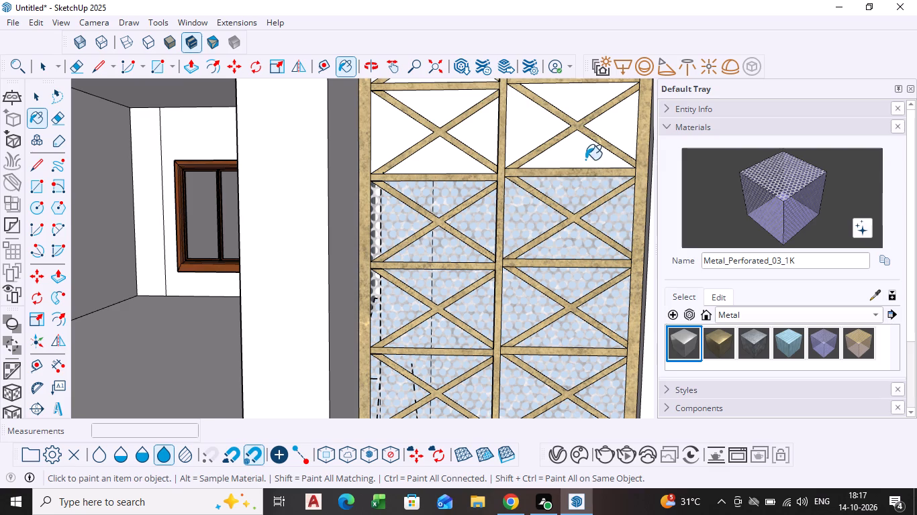
left_click(612, 135)
left_click(541, 133)
left_click(567, 106)
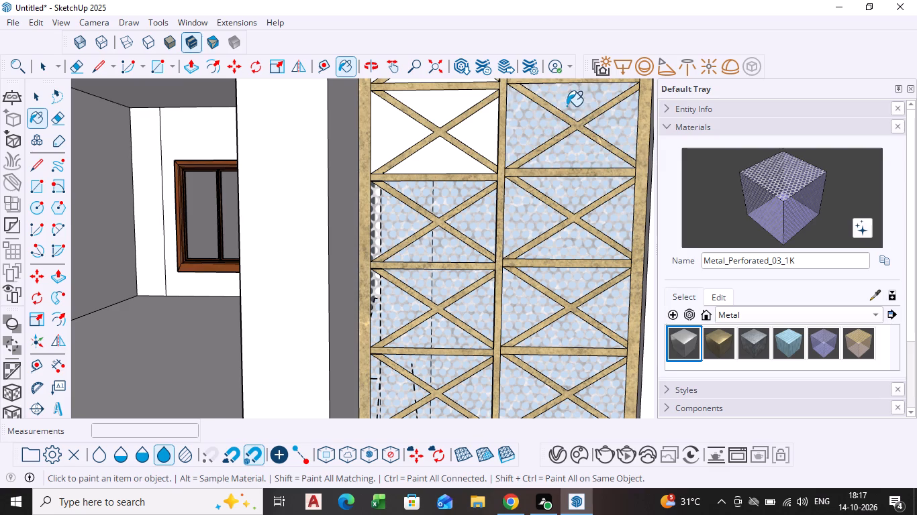
left_click(442, 111)
left_click(401, 131)
left_click(426, 161)
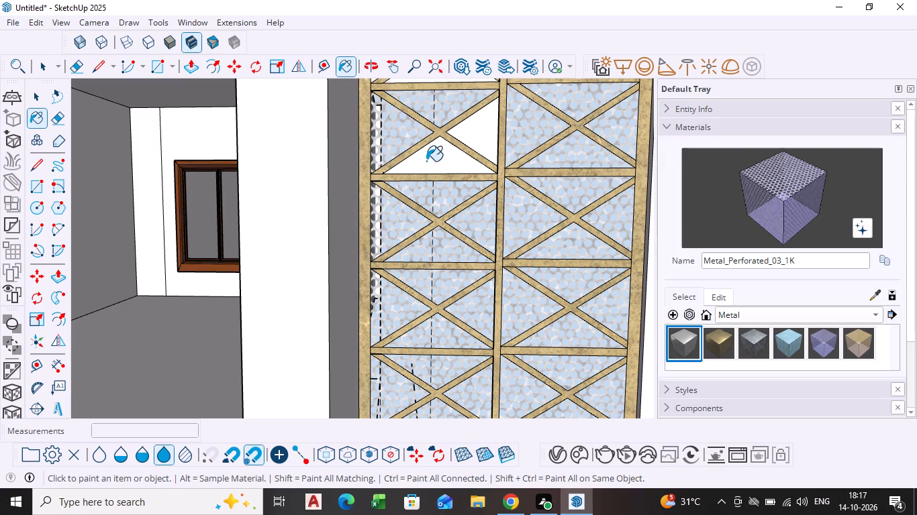
left_click(475, 130)
Paint all openings in both columns of the third row from the top of the lattice with Metal_Perforated_03_1K.
scroll(421, 216, "down", 5)
scroll(455, 270, "down", 1)
middle_click_drag(461, 274, 463, 274)
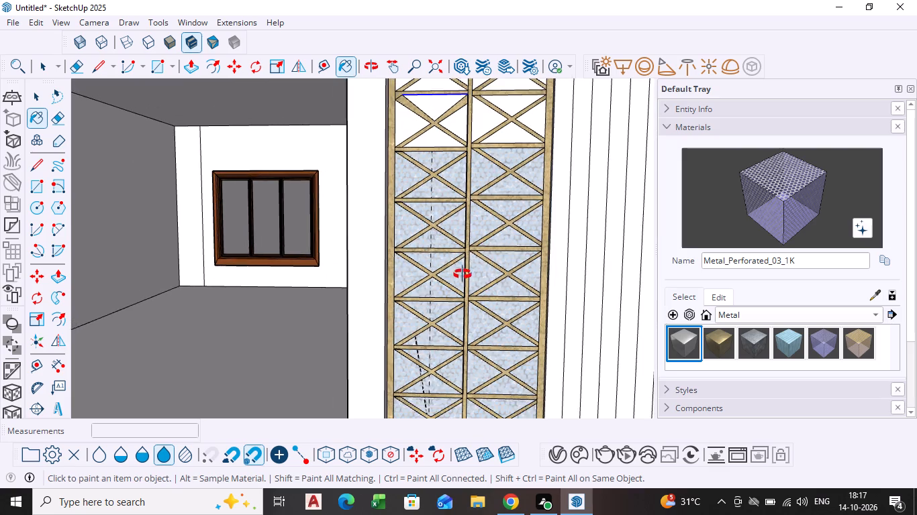
middle_click_drag(463, 274, 484, 323)
scroll(475, 289, "down", 1)
middle_click_drag(449, 174, 400, 238, "shift")
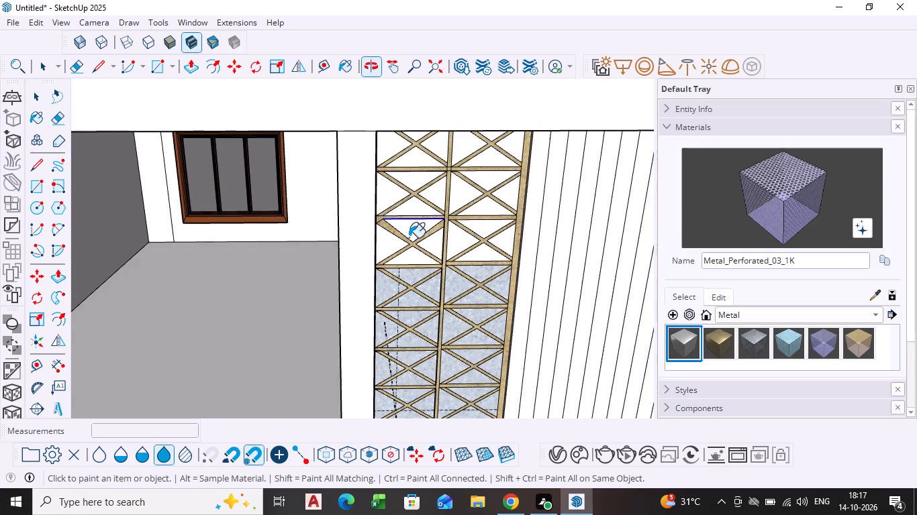
scroll(420, 238, "up", 5)
left_click(405, 219)
left_click(367, 251)
left_click(410, 277)
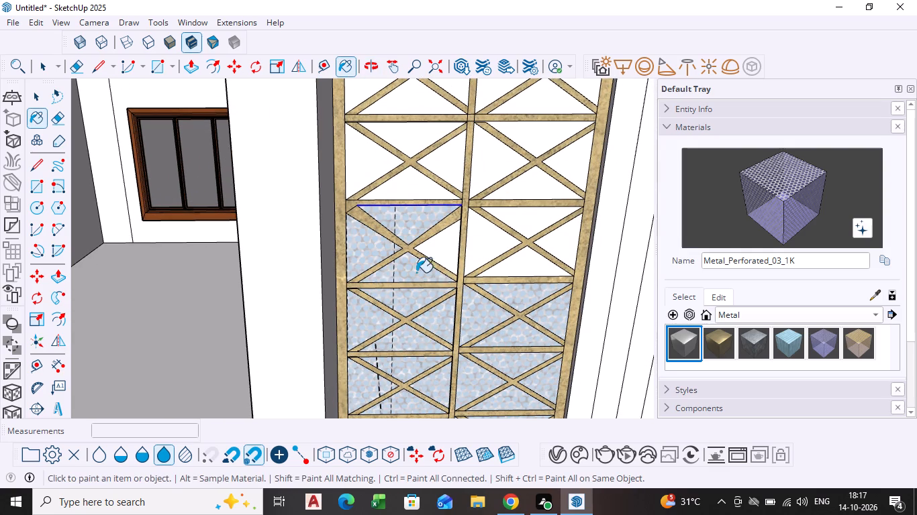
left_click(439, 249)
left_click(483, 244)
left_click(515, 266)
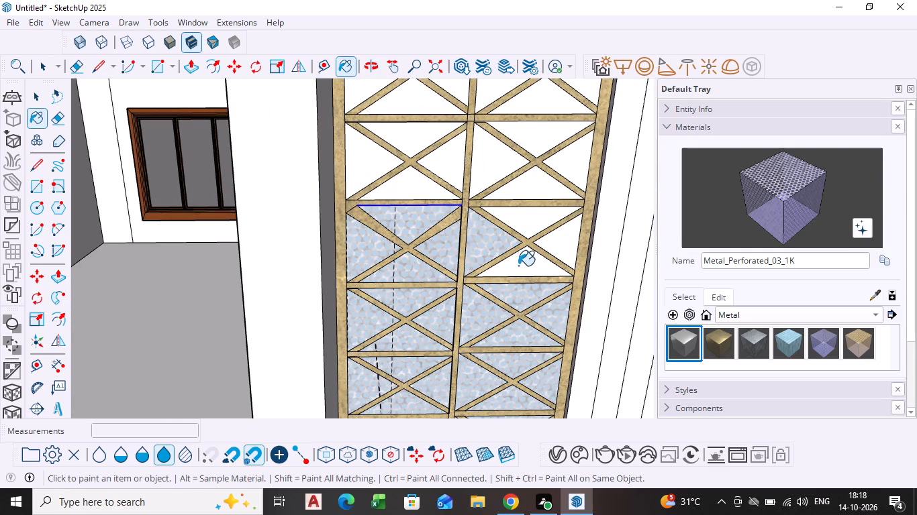
left_click(567, 241)
left_click(532, 220)
Paint the openings in both columns of the second row from the top with Metal_Perforated_03_1K.
left_click(522, 186)
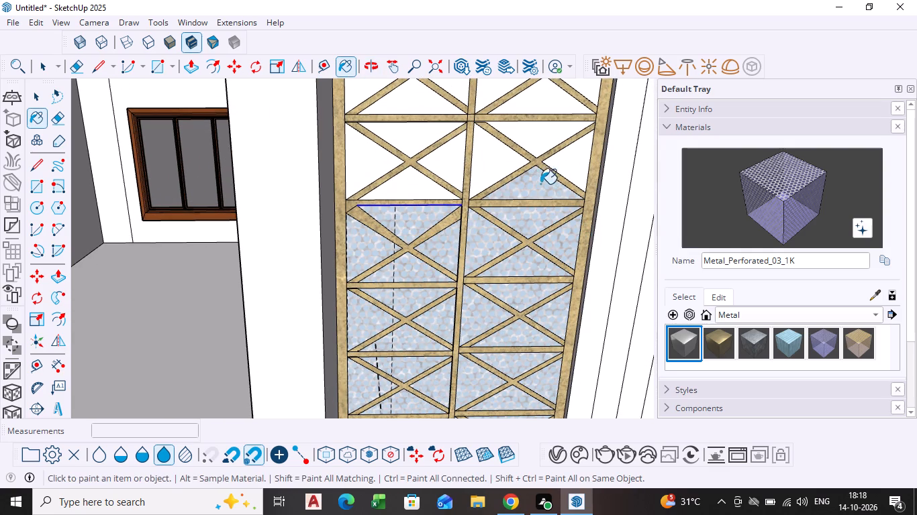
left_click(567, 169)
left_click(542, 134)
left_click(498, 170)
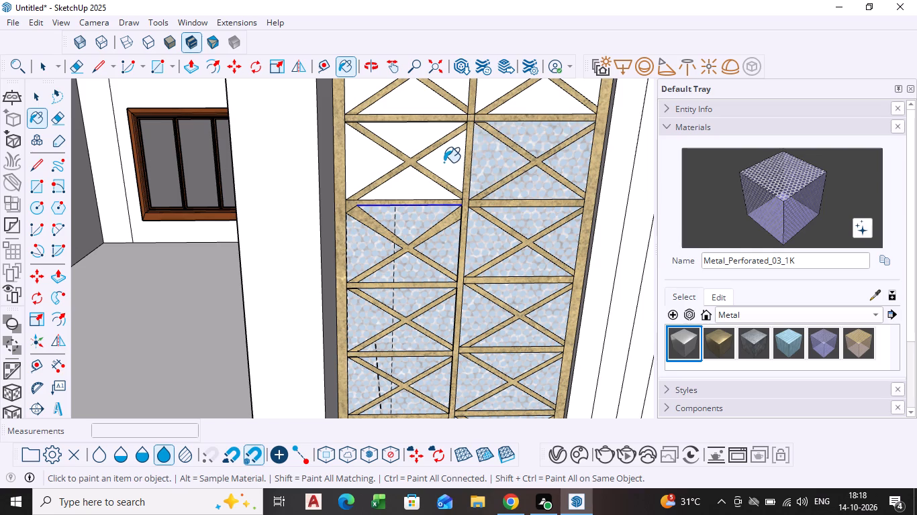
left_click(444, 162)
left_click(406, 182)
left_click(369, 180)
left_click(406, 135)
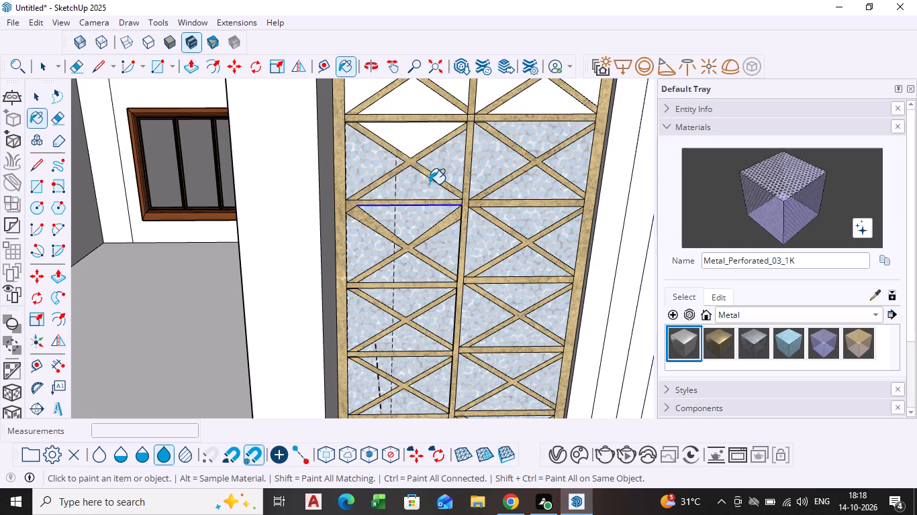
Paint the top row's openings in both columns of the lattice with Metal_Perforated_03_1K.
scroll(434, 188, "down", 5)
middle_click_drag(434, 188, 324, 300, "shift")
middle_click_drag(324, 297, 324, 185)
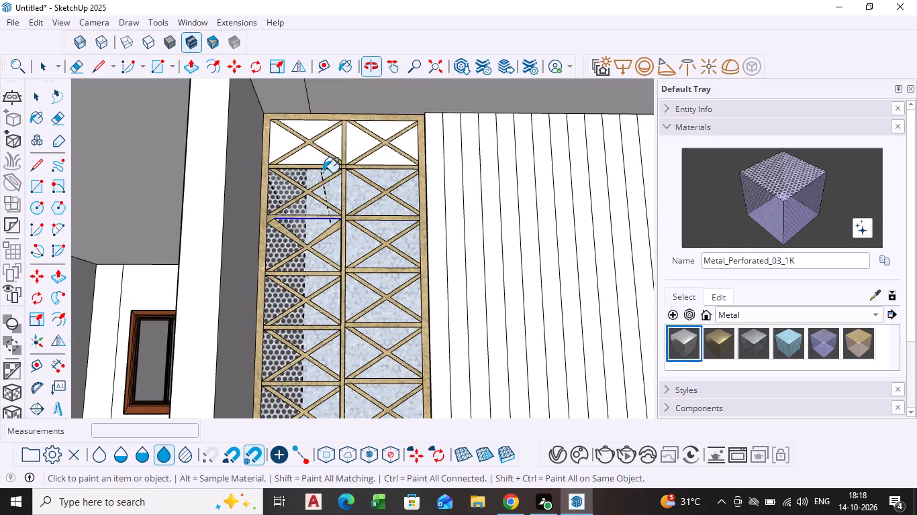
scroll(318, 155, "up", 4)
left_click(302, 153)
left_click(327, 141)
left_click(315, 121)
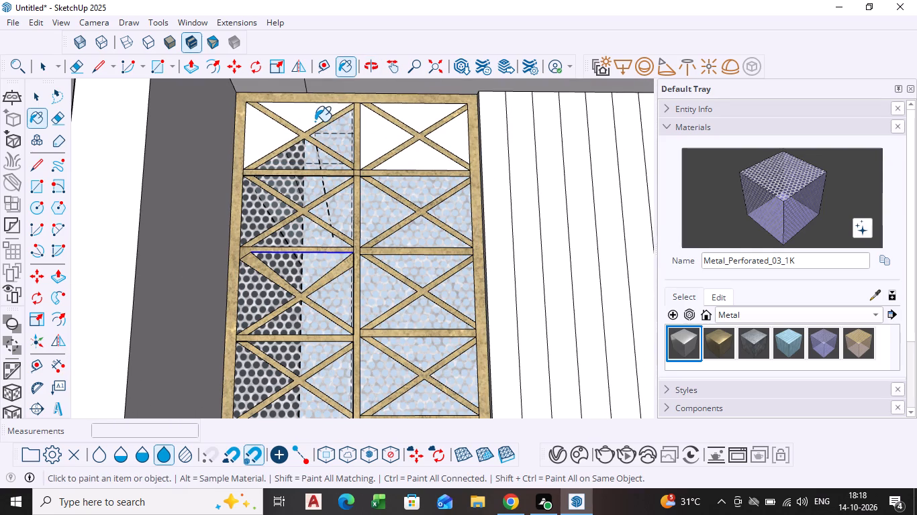
left_click(272, 135)
left_click(389, 140)
left_click(410, 158)
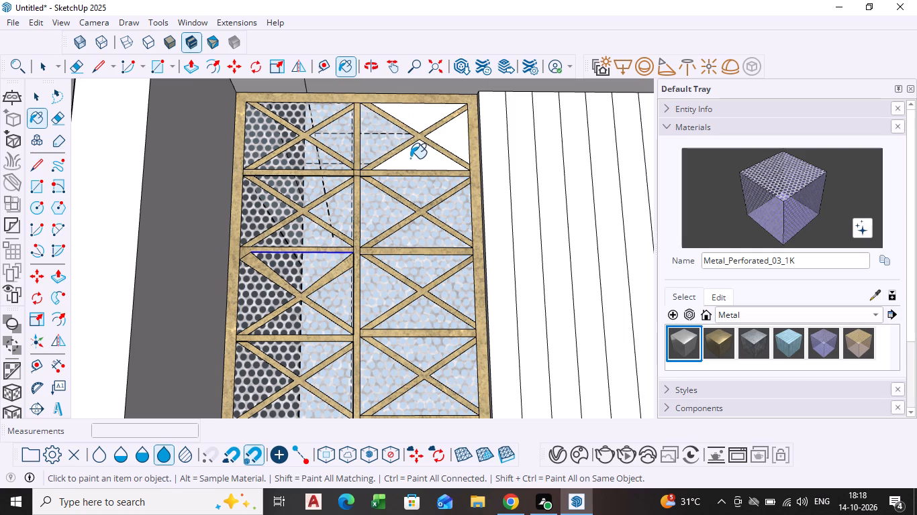
left_click(456, 134)
left_click(430, 121)
Leave the Paint tool and examine the finished lattice and the whole front facade from several angles.
scroll(430, 119, "down", 7)
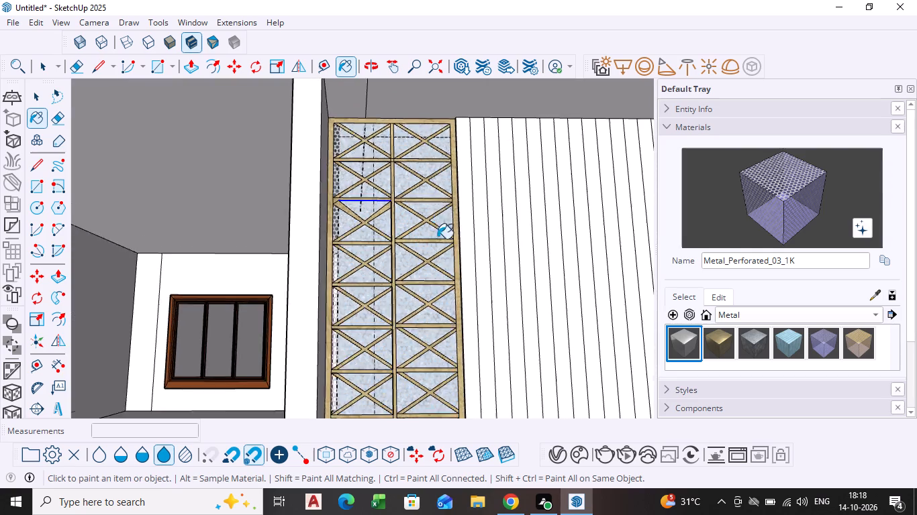
scroll(437, 239, "down", 5)
middle_click_drag(432, 279, 416, 323)
scroll(416, 328, "down", 5)
key("space")
scroll(435, 329, "down", 5)
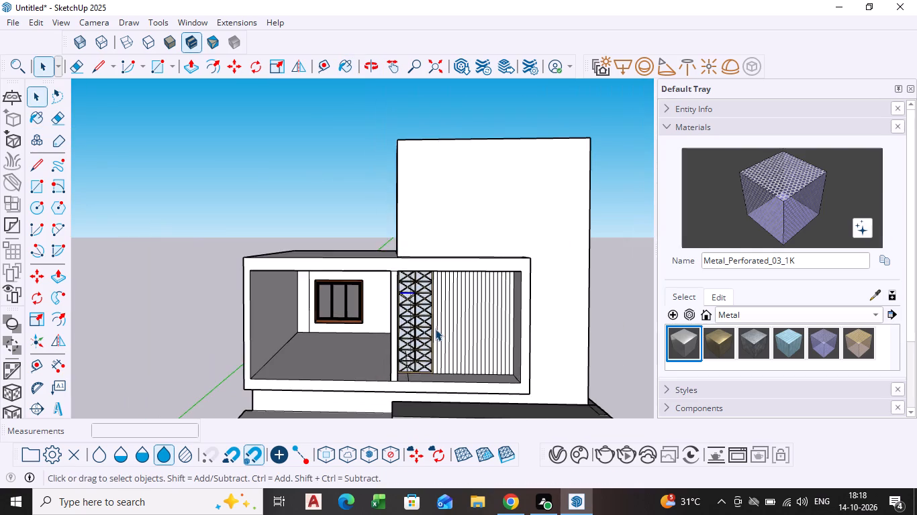
middle_click_drag(435, 329, 346, 225, "shift")
middle_click_drag(424, 276, 438, 276)
scroll(385, 239, "up", 2)
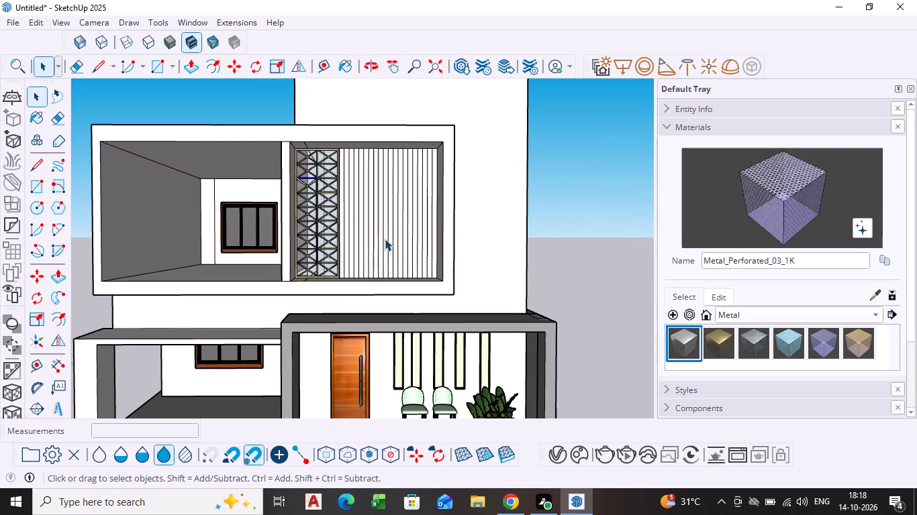
middle_click(385, 239)
scroll(377, 257, "down", 3)
middle_click_drag(403, 274, 434, 297)
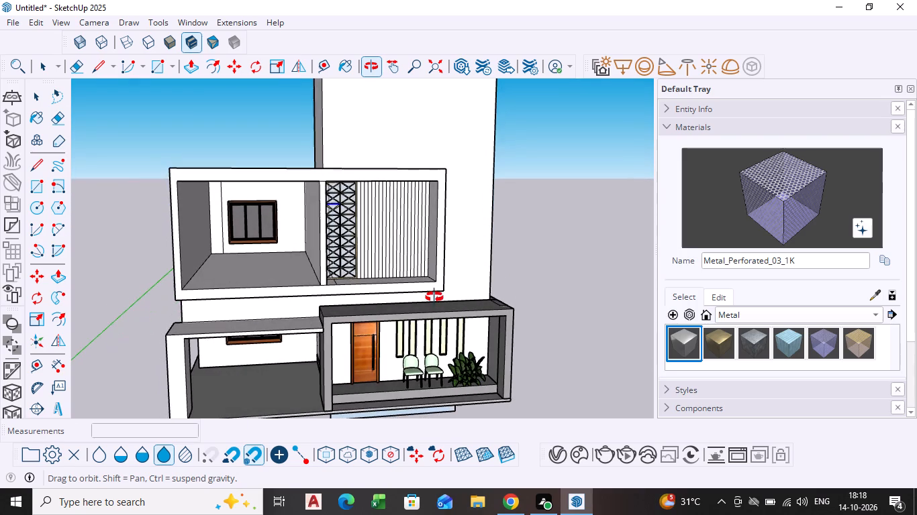
middle_click_drag(434, 297, 434, 296)
scroll(397, 252, "up", 2)
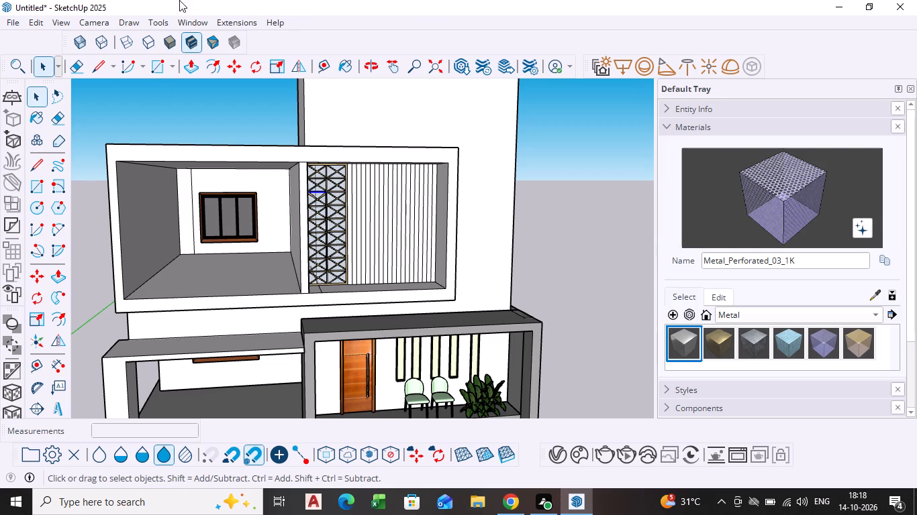
Search 3D Warehouse for "window" models in place of the plant search.
left_click(136, 25)
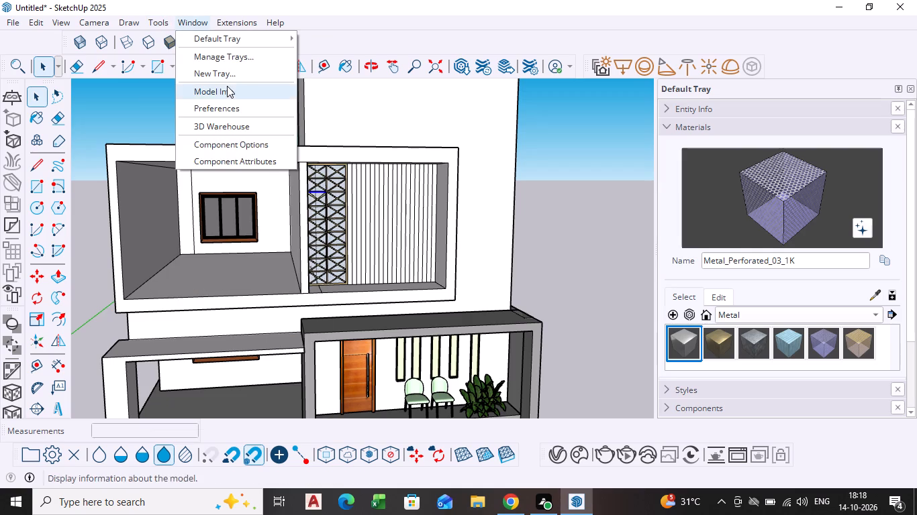
left_click(221, 126)
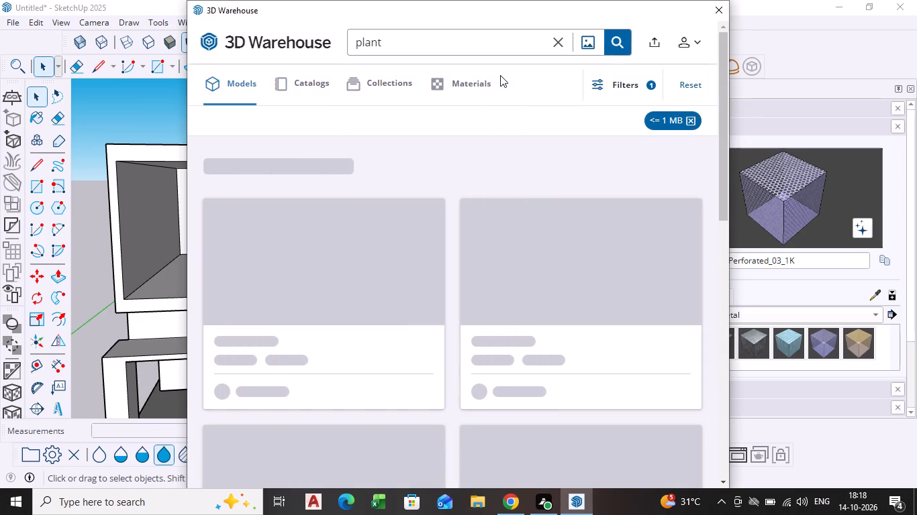
left_click(564, 44)
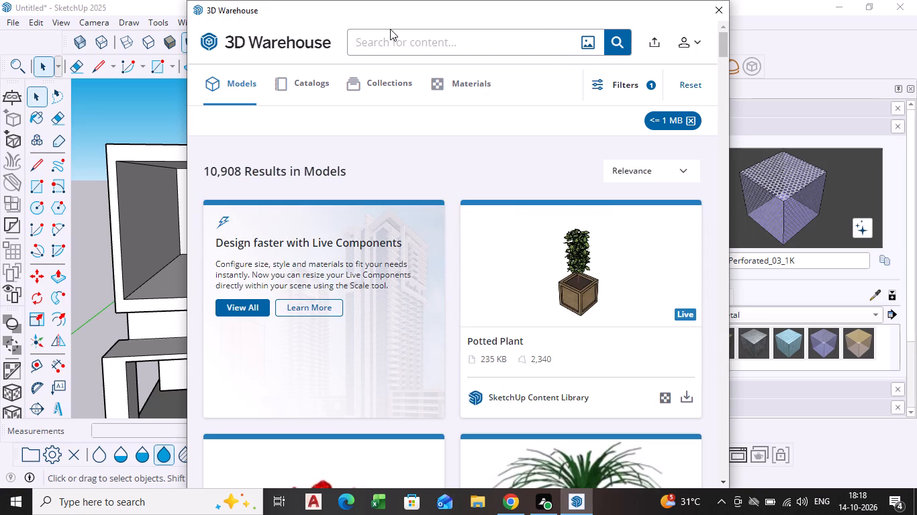
type("win")
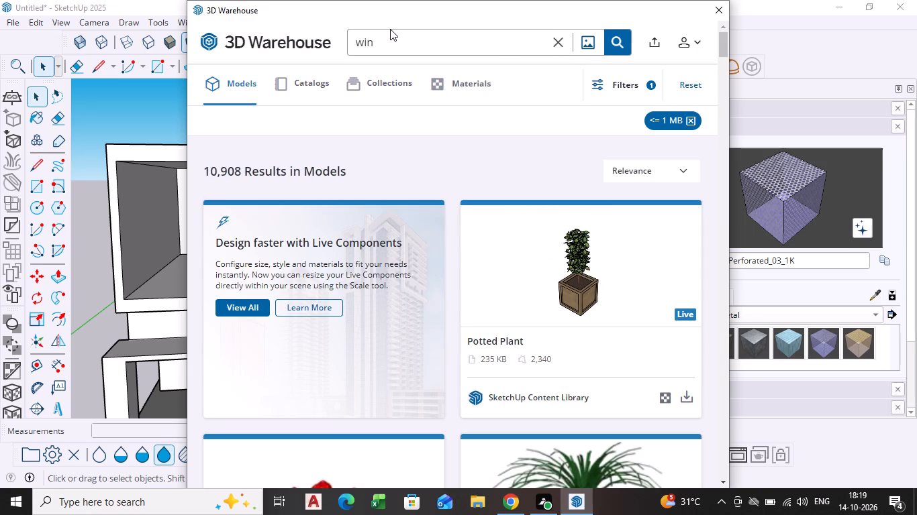
type("dow")
key("Return")
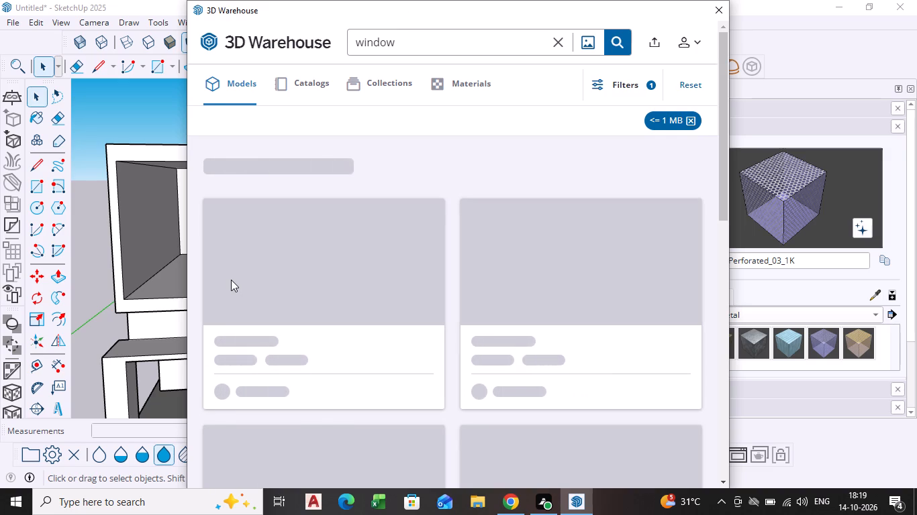
Browse the 3D Warehouse window results for a model that suits the house's front facade.
scroll(483, 176, "down", 4)
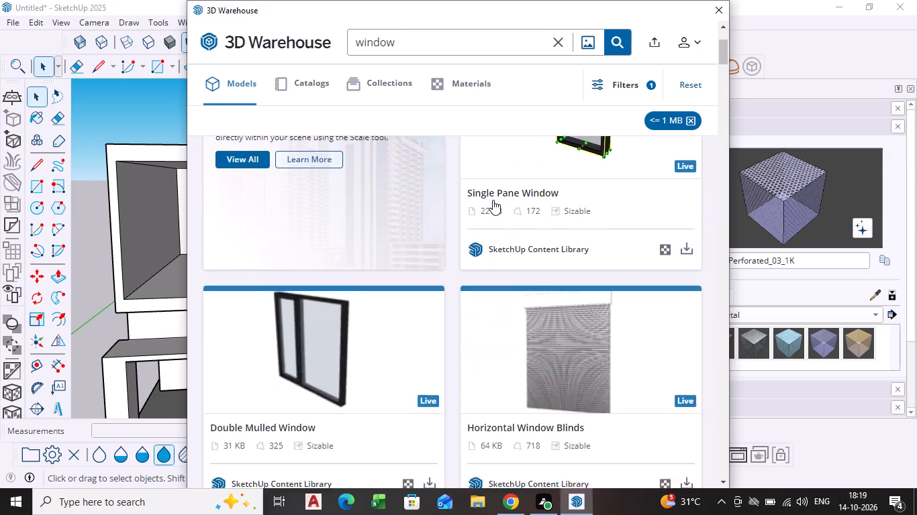
scroll(493, 200, "down", 6)
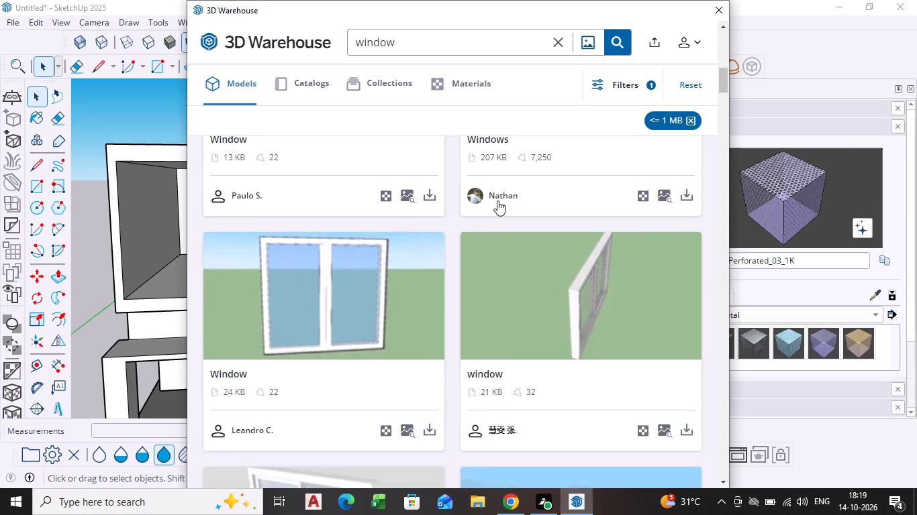
scroll(497, 201, "down", 7)
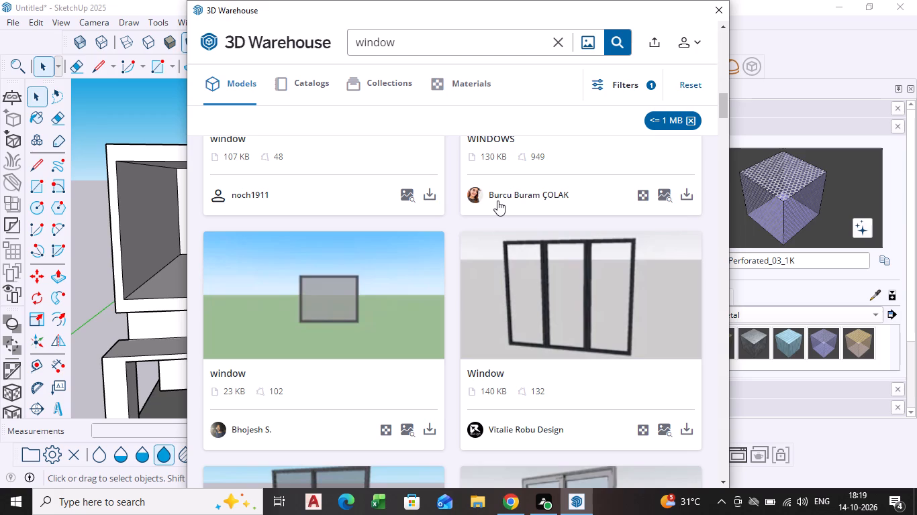
scroll(499, 283, "down", 6)
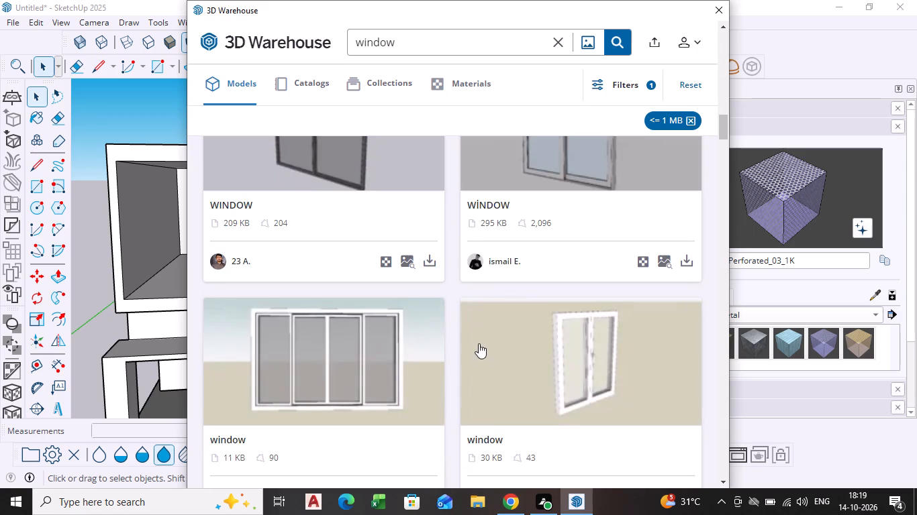
scroll(477, 347, "down", 4)
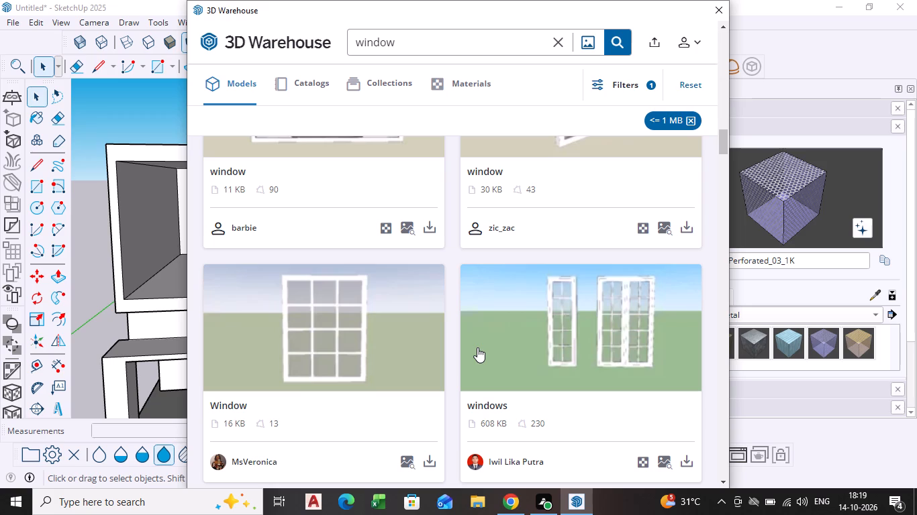
scroll(486, 343, "down", 4)
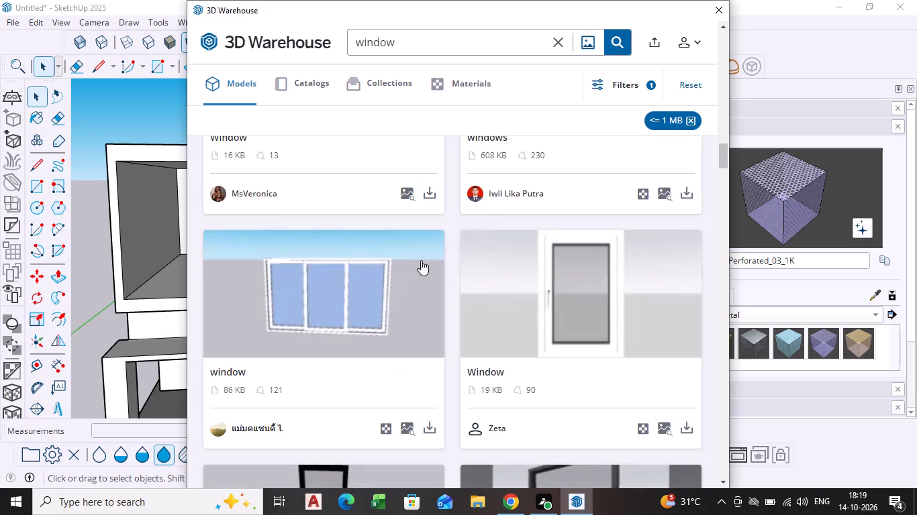
scroll(376, 355, "down", 4)
scroll(494, 349, "down", 3)
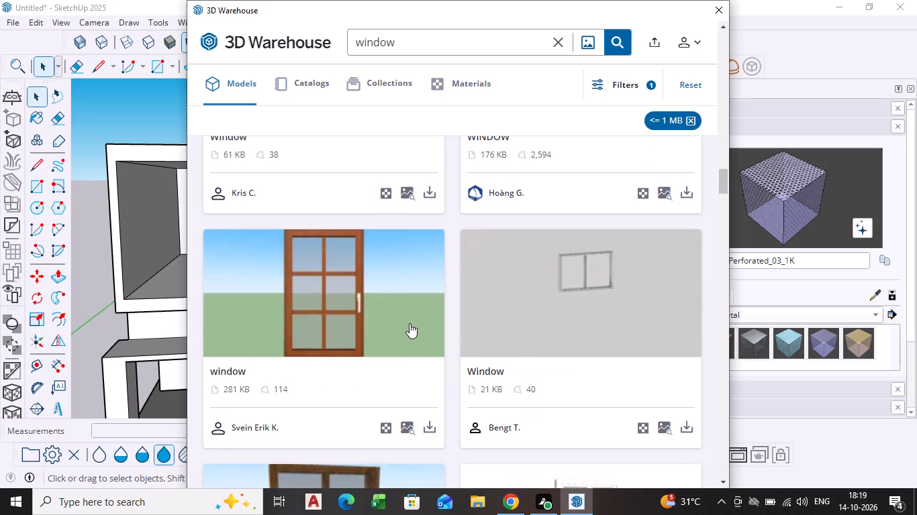
scroll(409, 323, "down", 7)
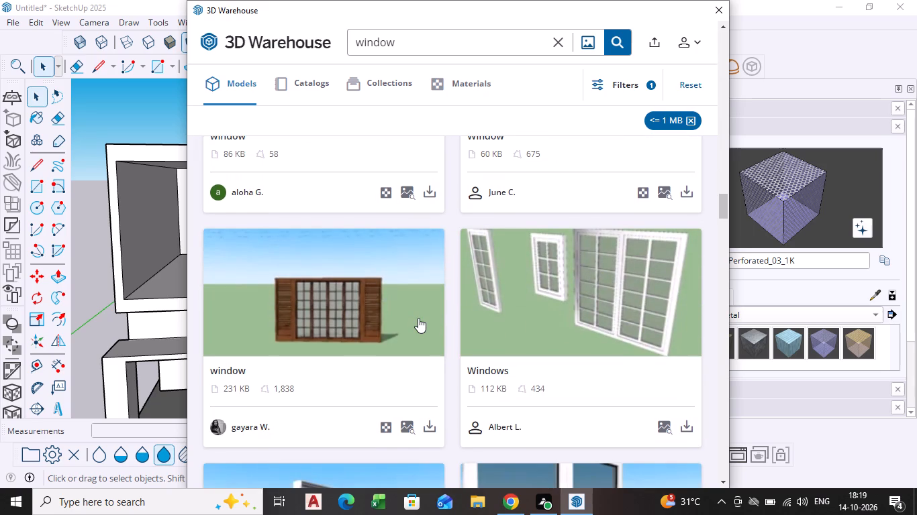
scroll(418, 318, "down", 9)
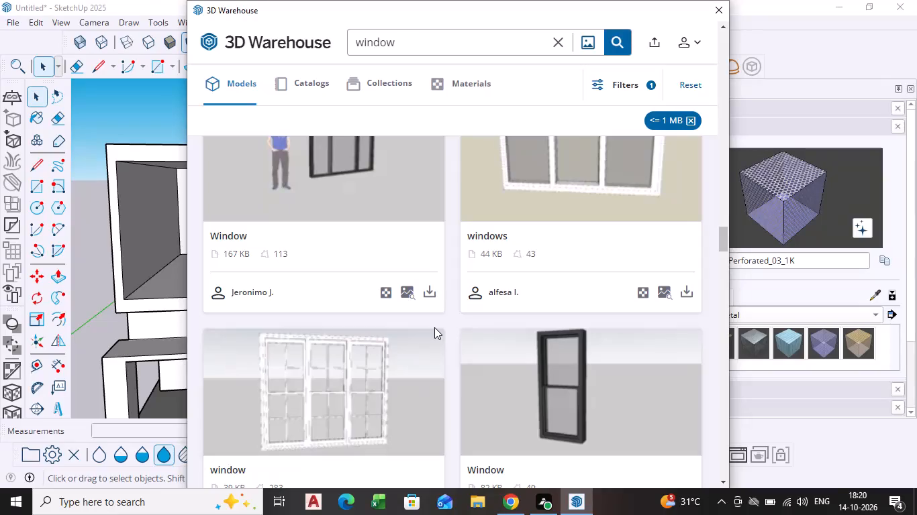
scroll(446, 320, "down", 8)
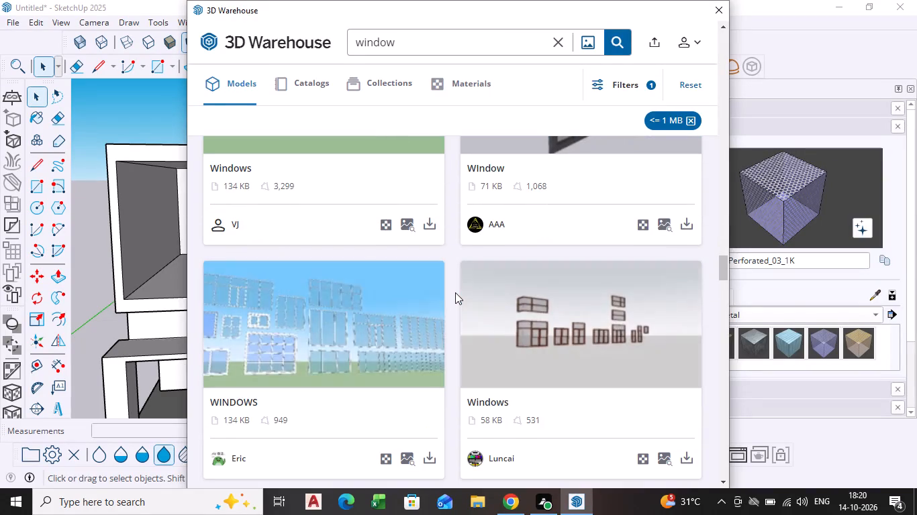
scroll(455, 292, "down", 3)
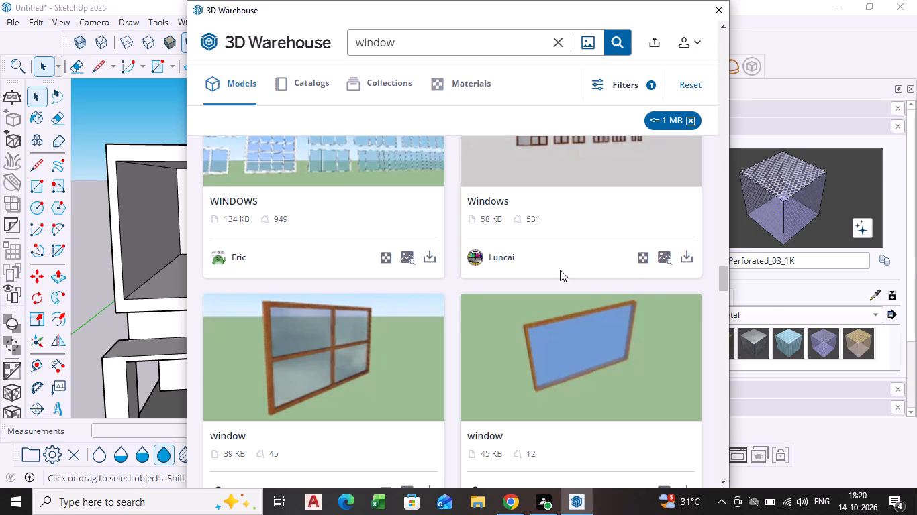
scroll(530, 247, "down", 6)
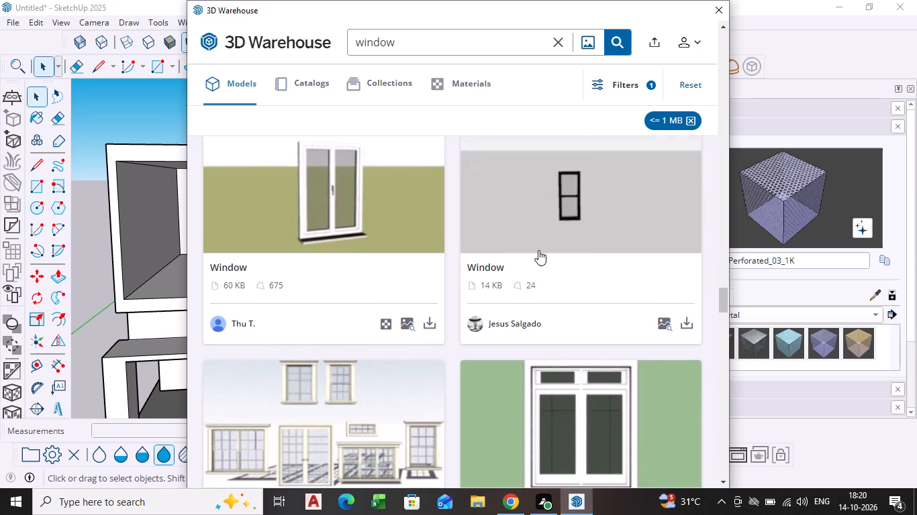
scroll(532, 255, "down", 7)
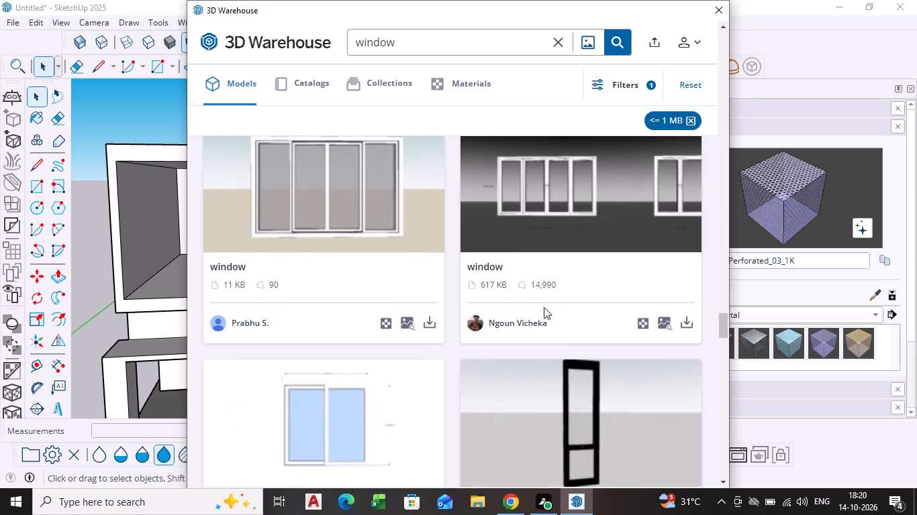
scroll(481, 294, "down", 2)
scroll(481, 294, "up", 3)
scroll(481, 294, "down", 4)
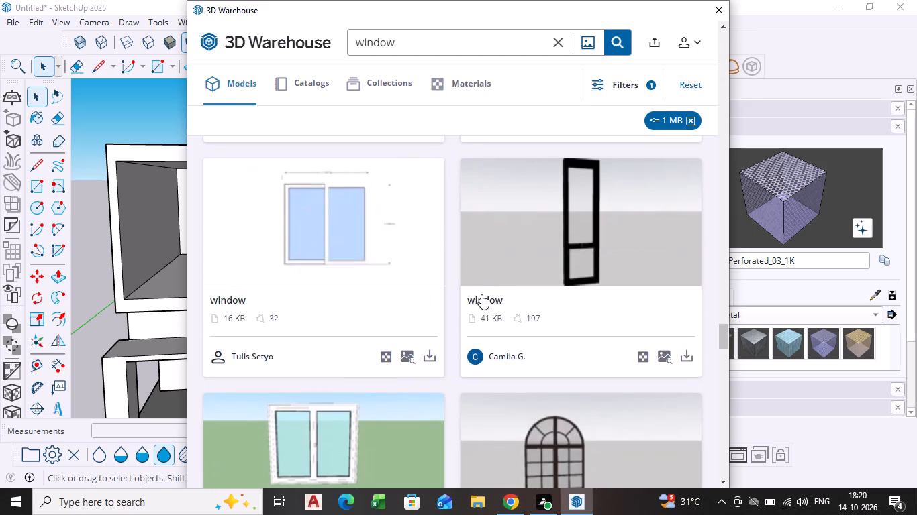
scroll(556, 290, "down", 3)
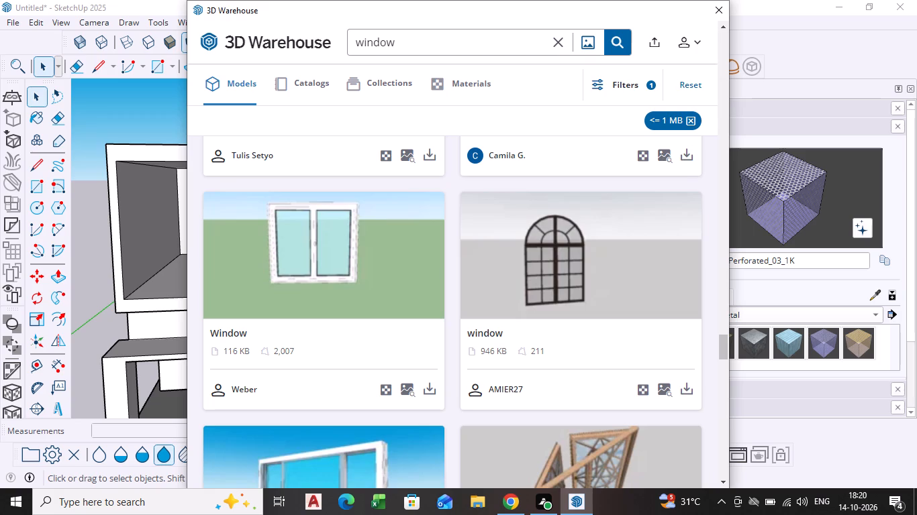
scroll(508, 132, "down", 3)
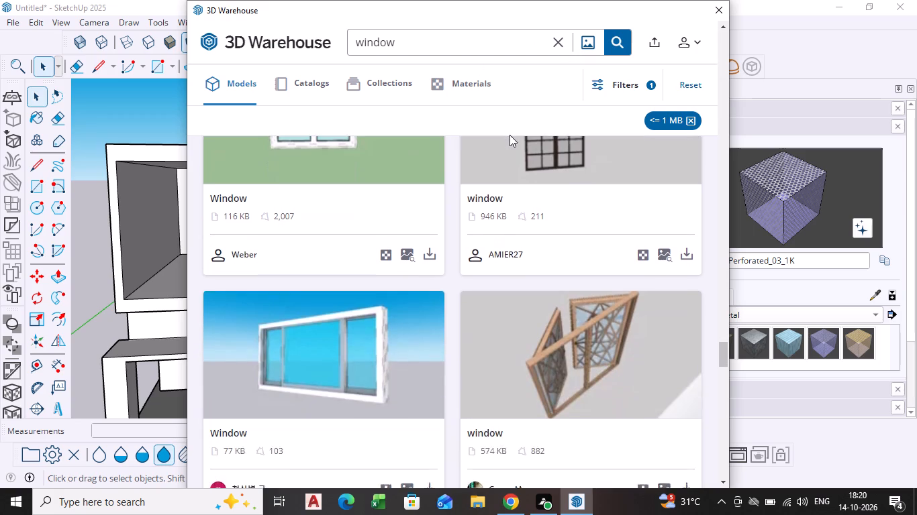
scroll(510, 135, "down", 5)
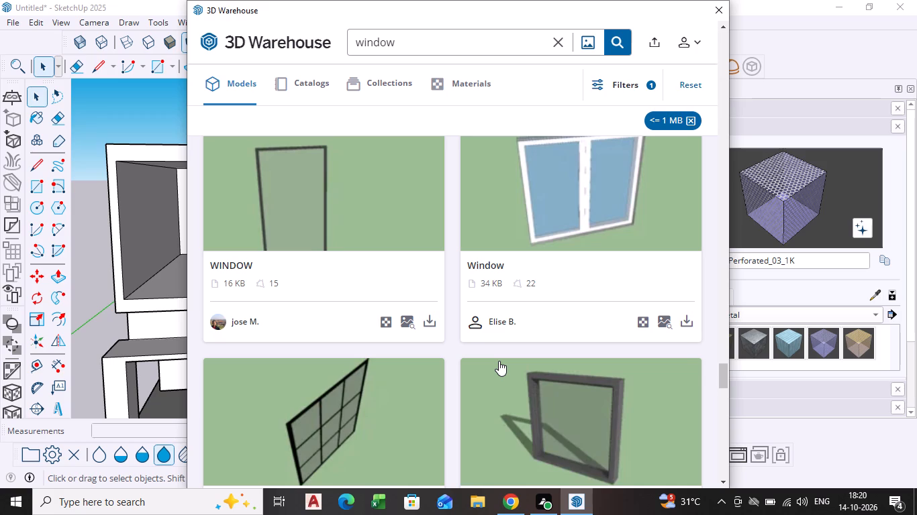
scroll(522, 310, "down", 3)
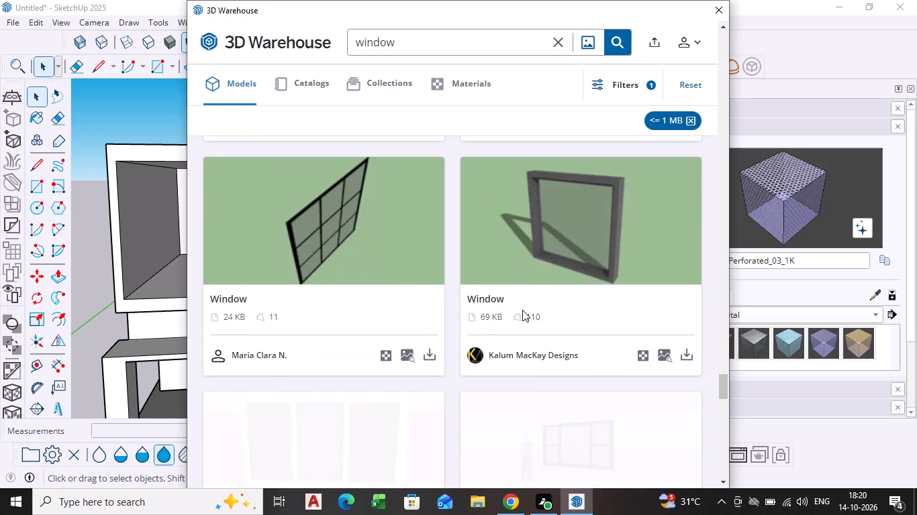
scroll(520, 406, "down", 6)
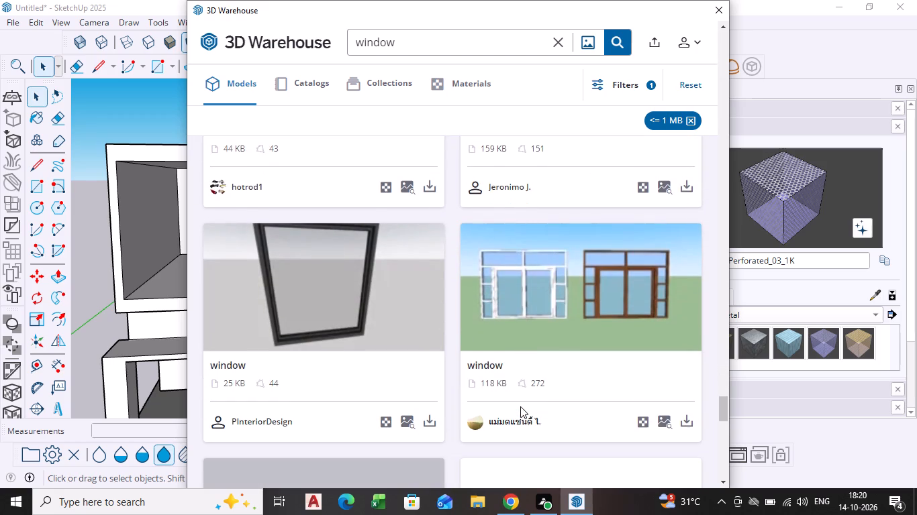
scroll(520, 406, "down", 2)
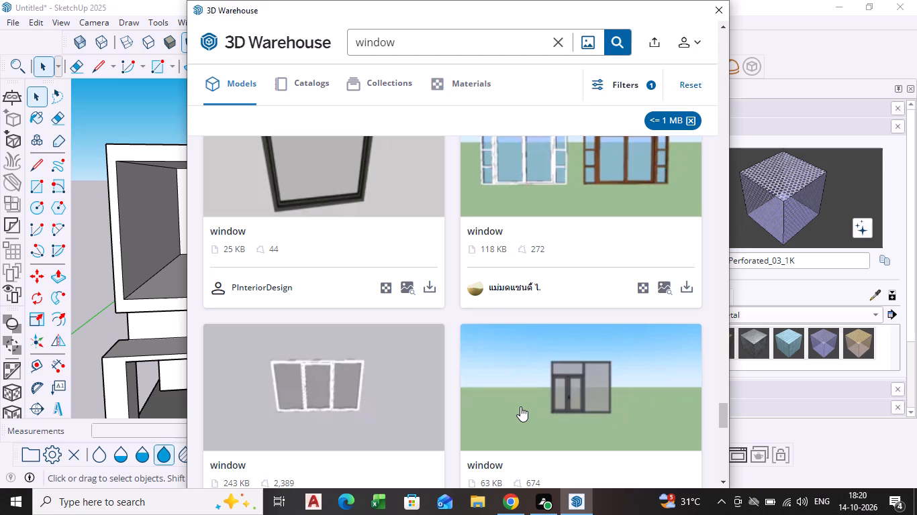
scroll(557, 359, "down", 5)
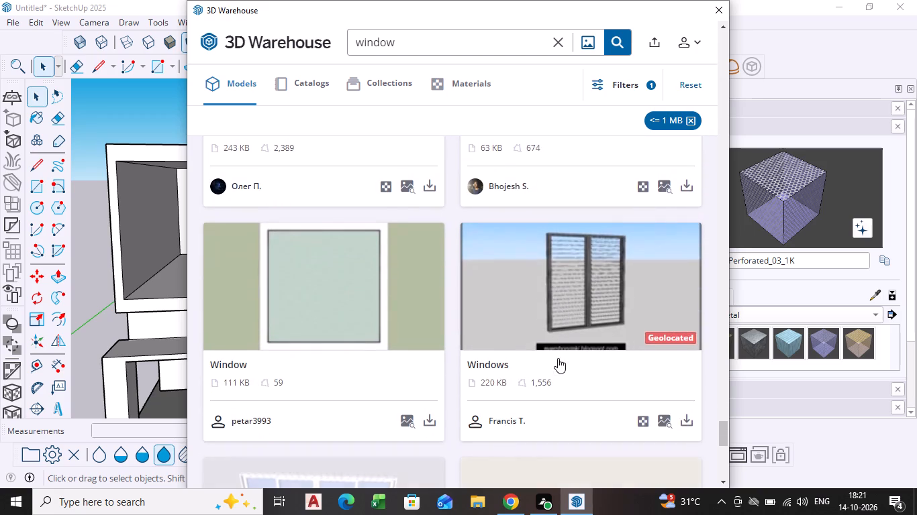
scroll(558, 358, "down", 2)
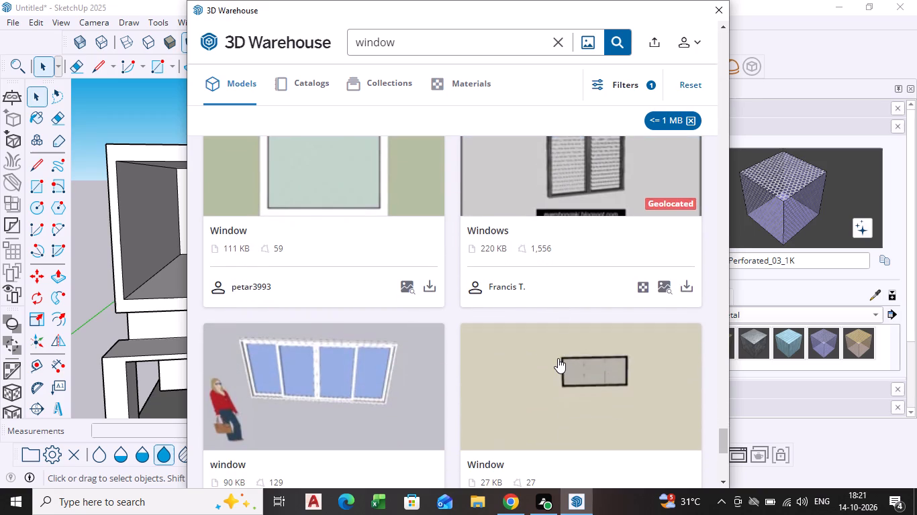
scroll(524, 245, "down", 2)
scroll(498, 320, "down", 2)
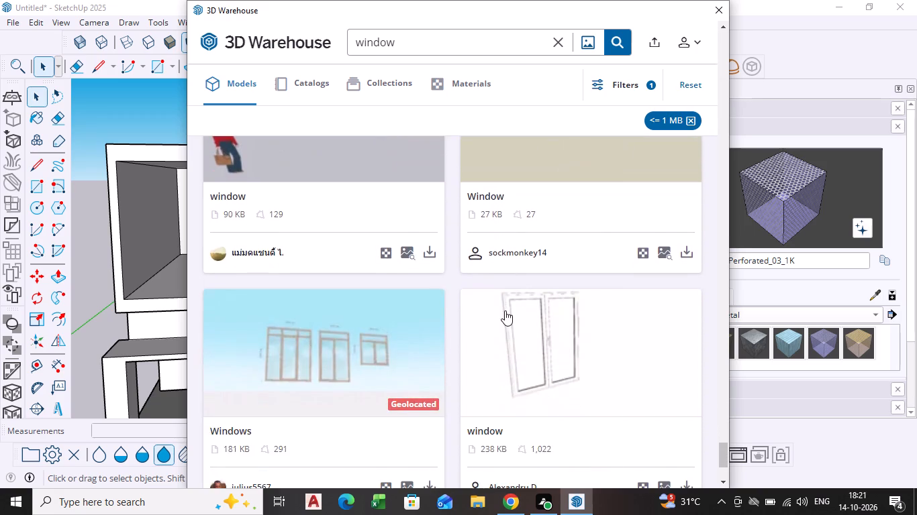
scroll(498, 314, "down", 2)
scroll(378, 310, "down", 2)
Go back up through the window results and re-examine the models already passed against the facade openings.
scroll(484, 316, "up", 5)
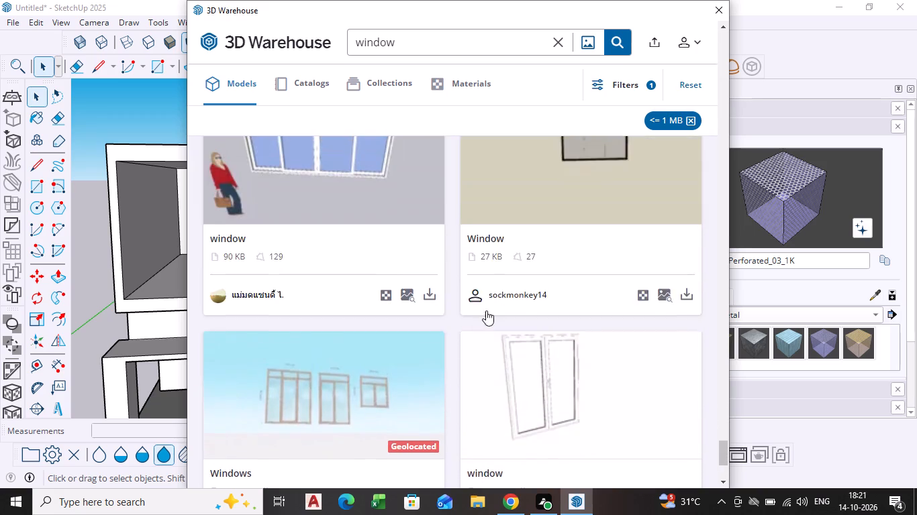
scroll(486, 310, "up", 14)
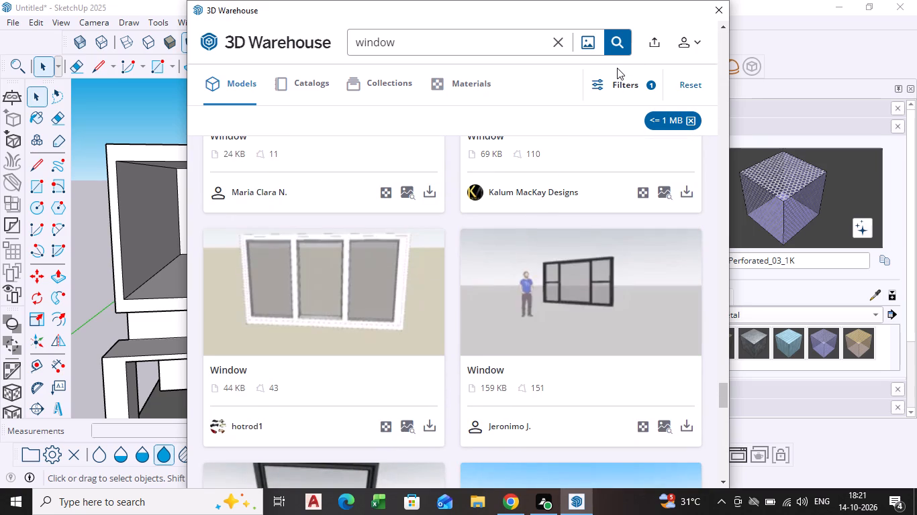
scroll(226, 299, "up", 4)
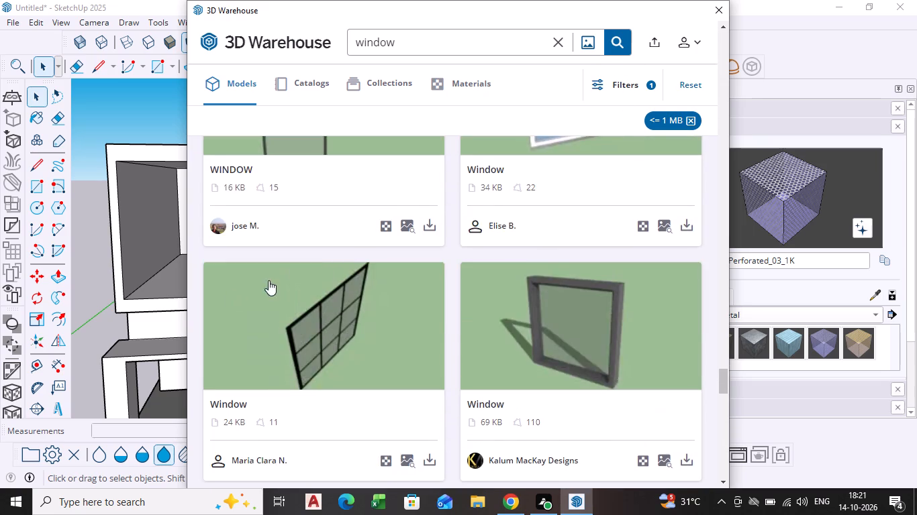
scroll(324, 268, "up", 4)
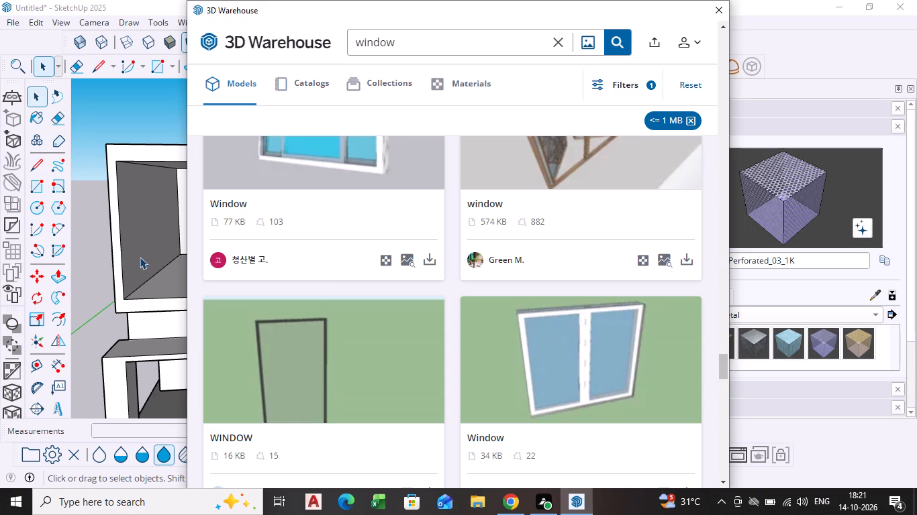
scroll(263, 274, "up", 3)
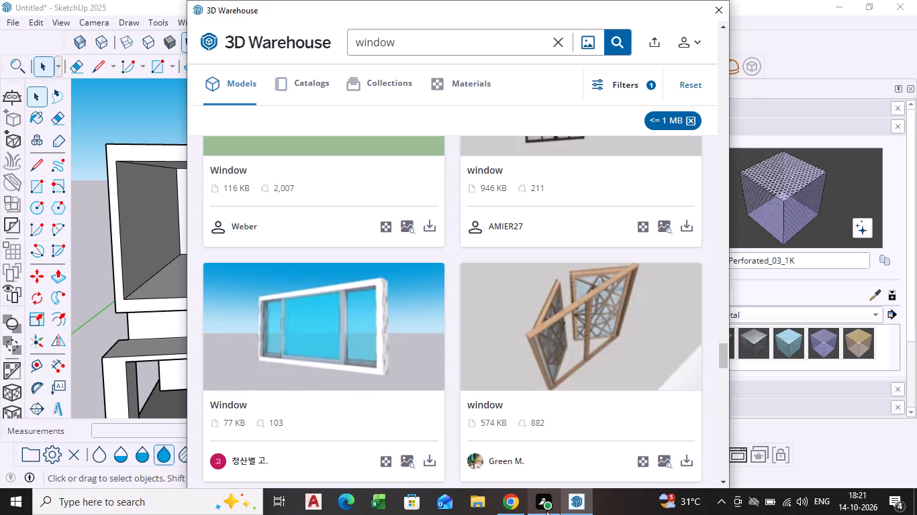
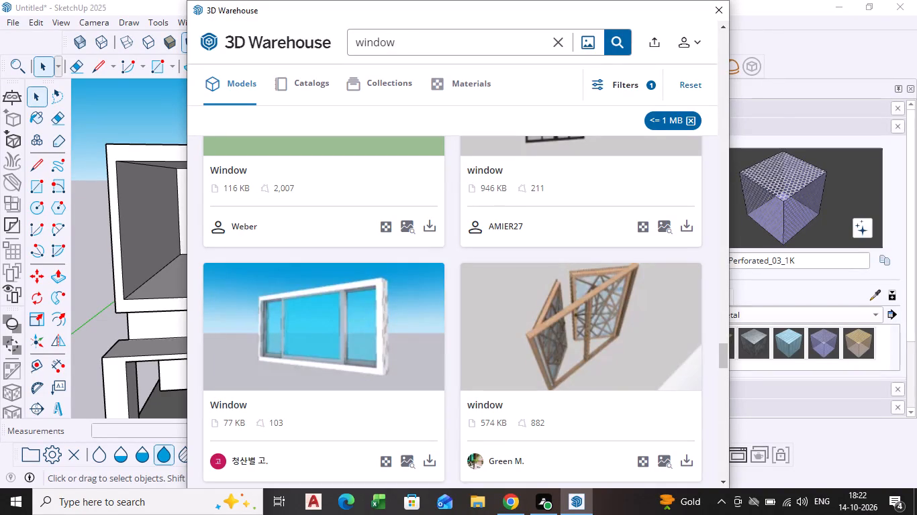
Search 3D Warehouse for "wooden window" models in place of the "window" search.
key("BackSpace")
key("BackSpace")
key("BackSpace")
key("BackSpace")
key("BackSpace")
key("BackSpace")
key("BackSpace")
key("BackSpace")
key("BackSpace")
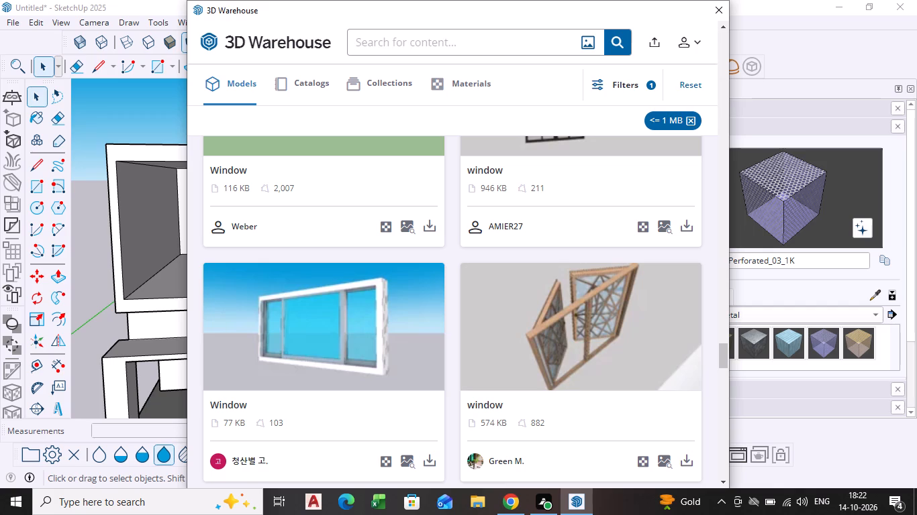
type("wooden")
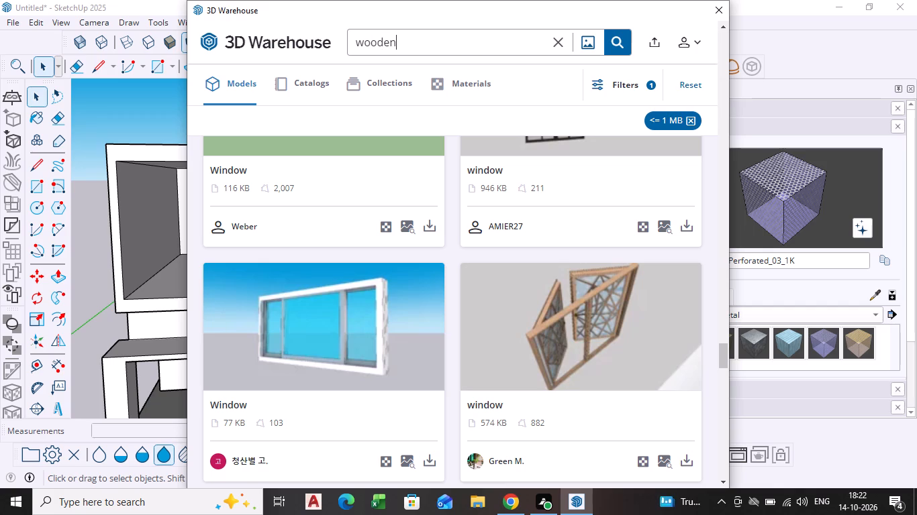
key("space")
type("window")
scroll(428, 244, "up", 20)
scroll(428, 244, "up", 5)
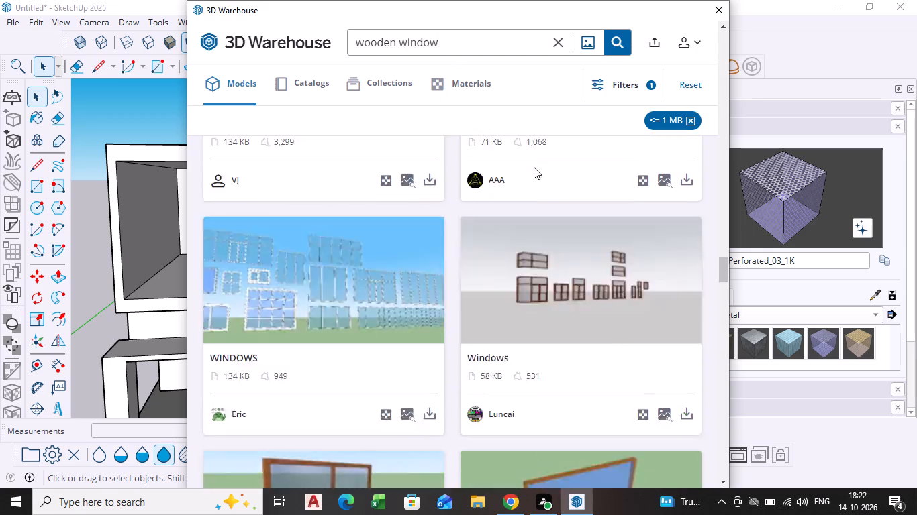
key("Return")
scroll(520, 201, "up", 5)
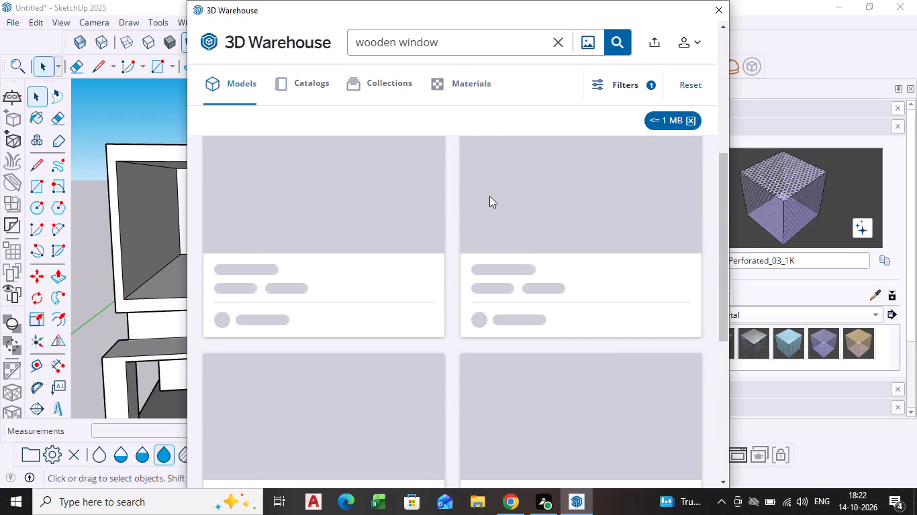
scroll(489, 196, "up", 15)
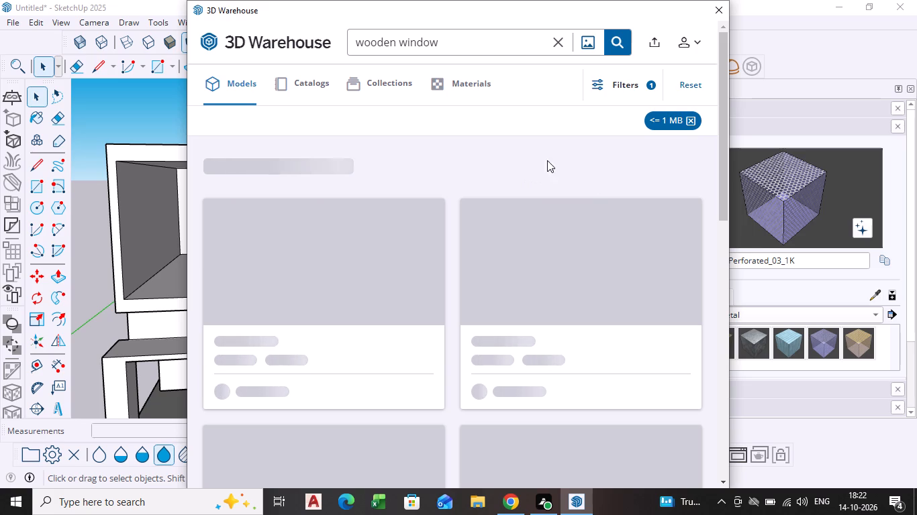
Browse the wooden window results for a model that suits the openings of the house's front facade.
scroll(482, 235, "down", 4)
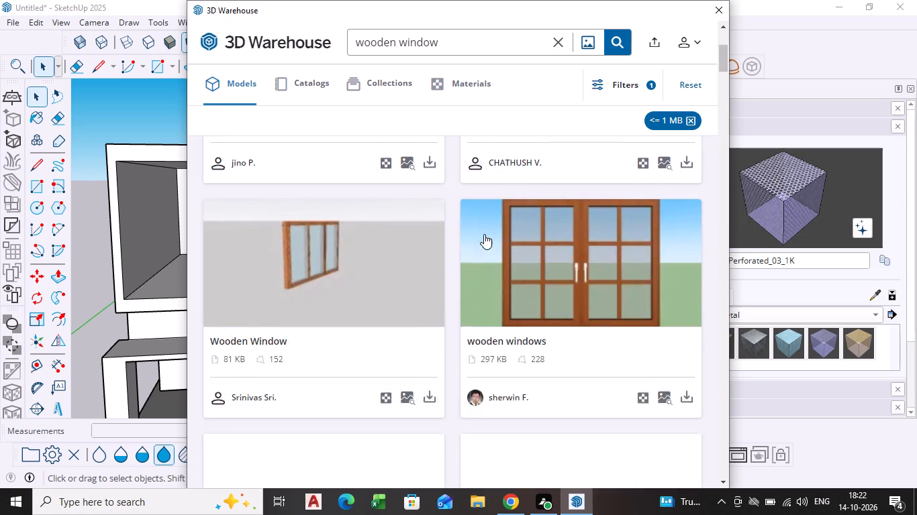
scroll(506, 241, "down", 3)
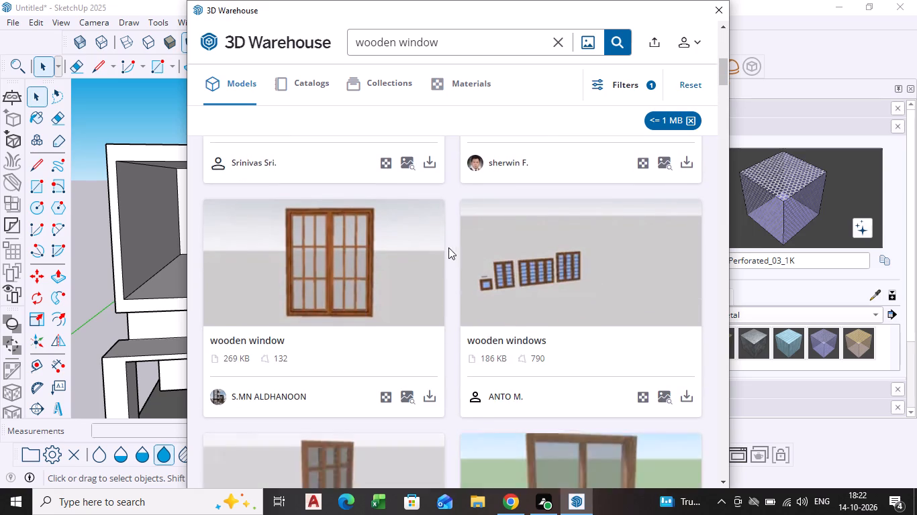
scroll(430, 247, "down", 4)
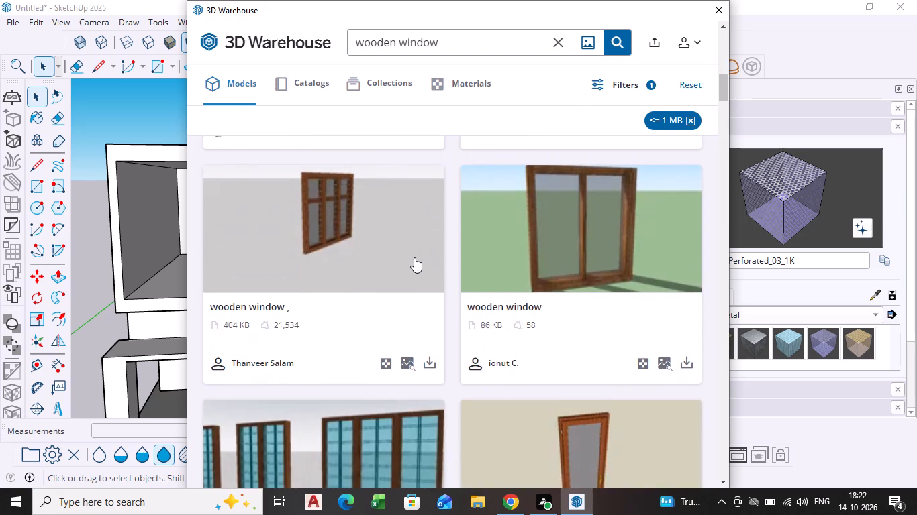
scroll(414, 257, "down", 3)
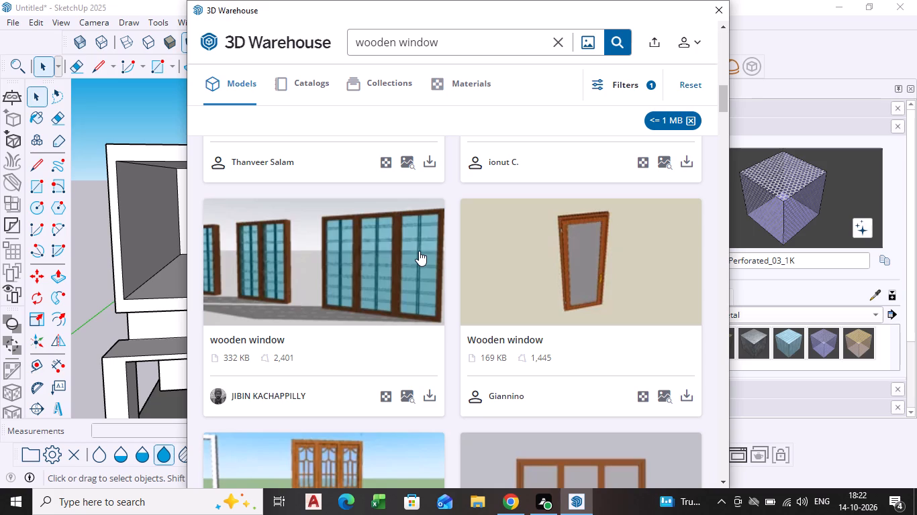
scroll(356, 302, "down", 2)
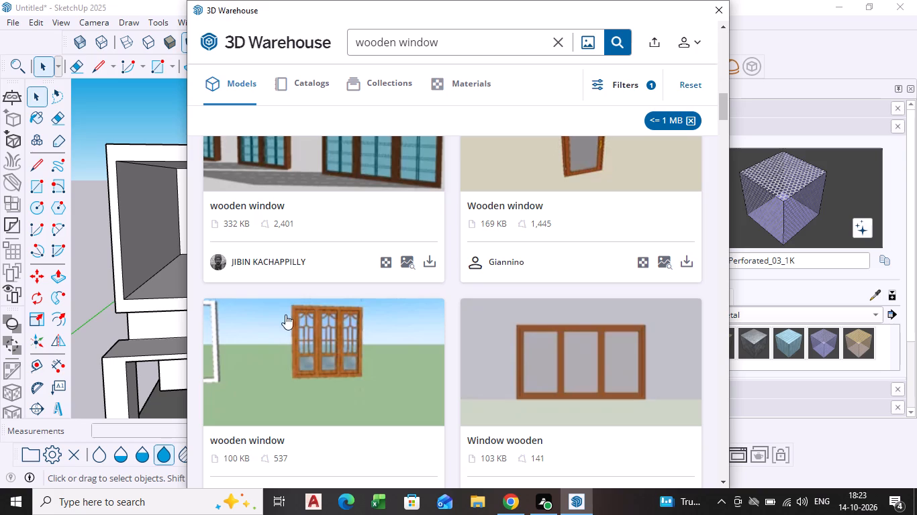
scroll(363, 294, "down", 3)
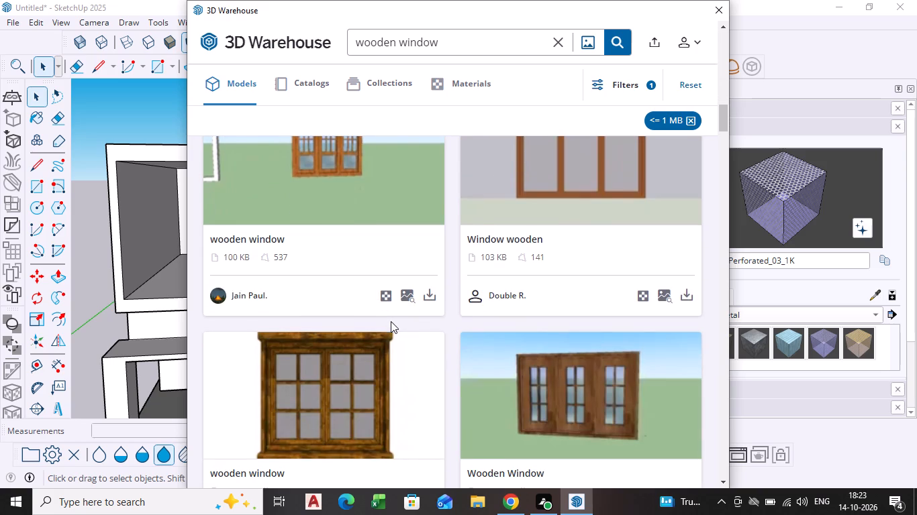
scroll(391, 321, "down", 1)
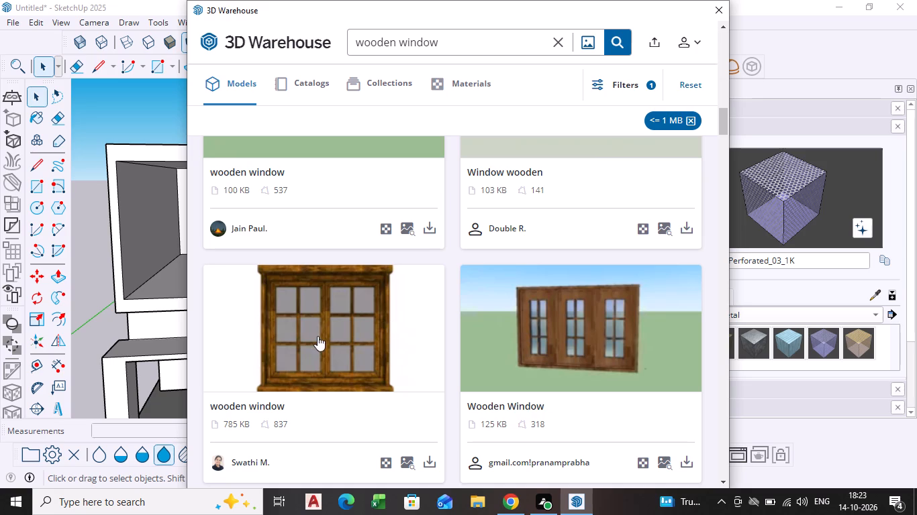
scroll(416, 339, "down", 4)
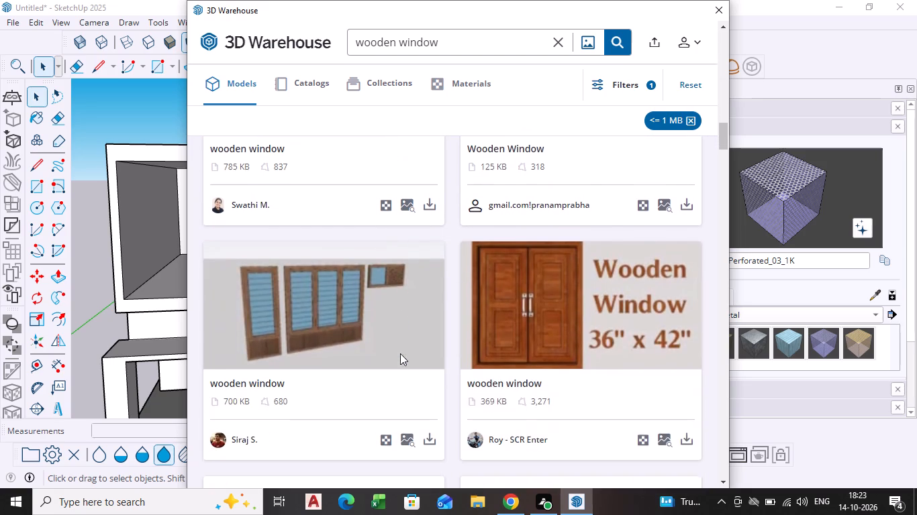
scroll(506, 359, "down", 2)
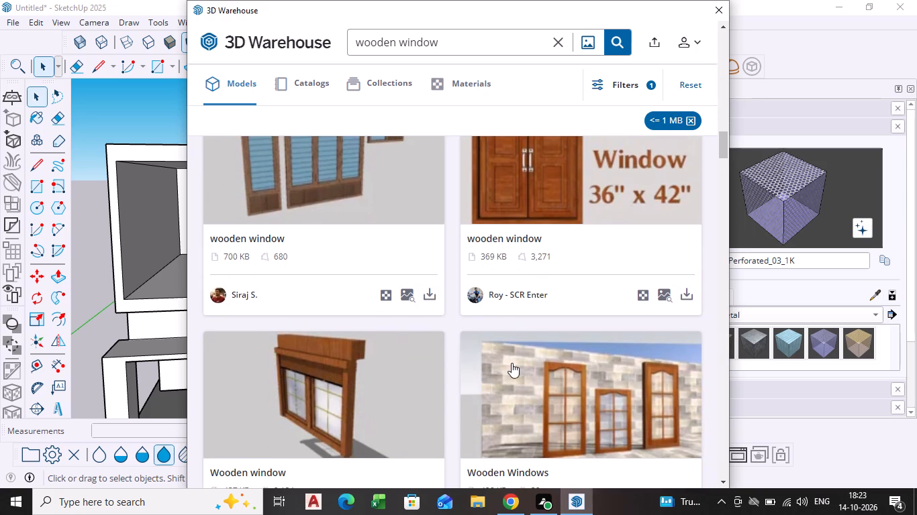
scroll(512, 363, "down", 3)
scroll(441, 374, "down", 3)
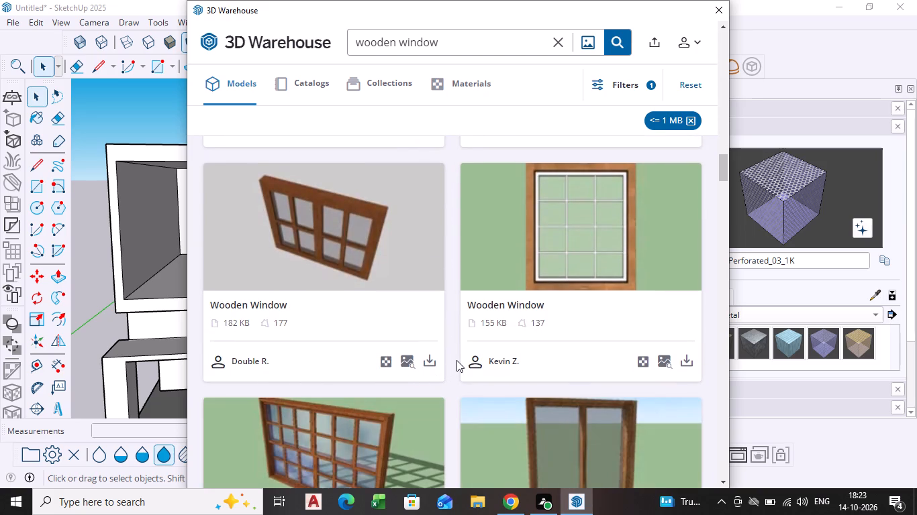
scroll(456, 351, "down", 1)
scroll(463, 344, "up", 2)
scroll(460, 344, "down", 2)
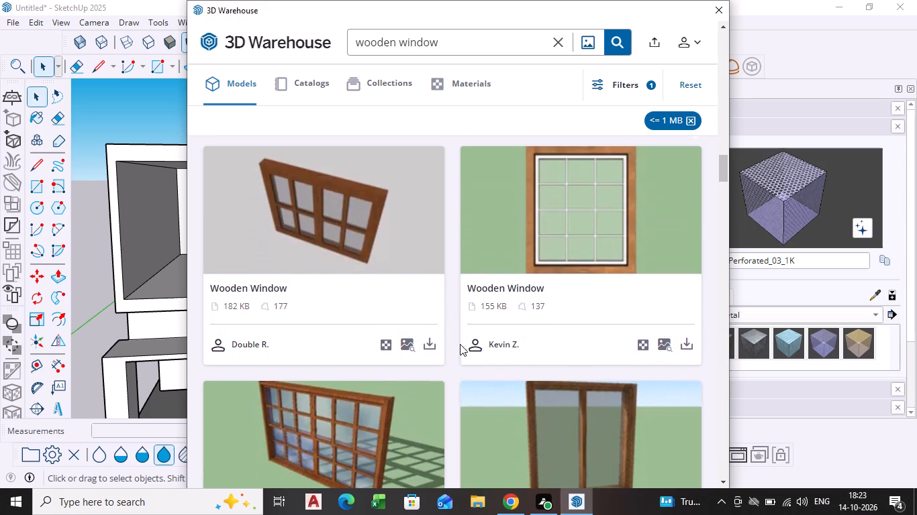
scroll(460, 344, "down", 5)
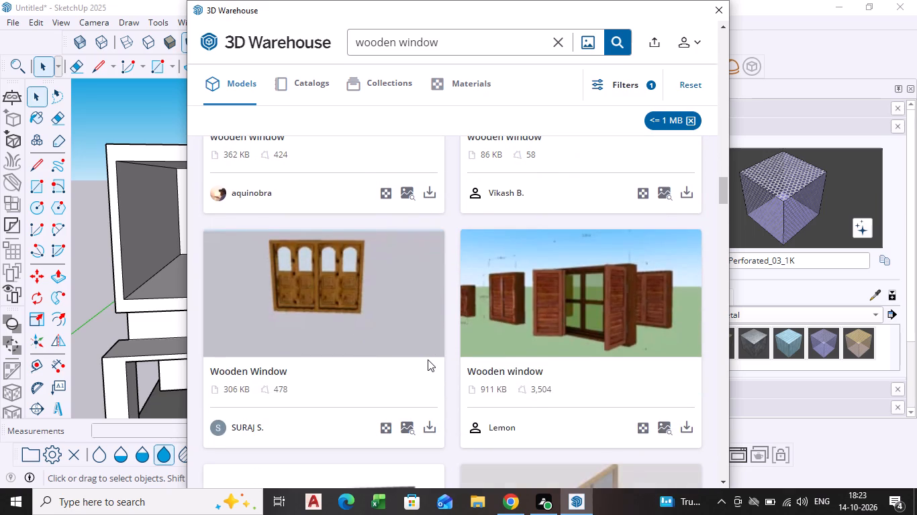
scroll(432, 357, "down", 3)
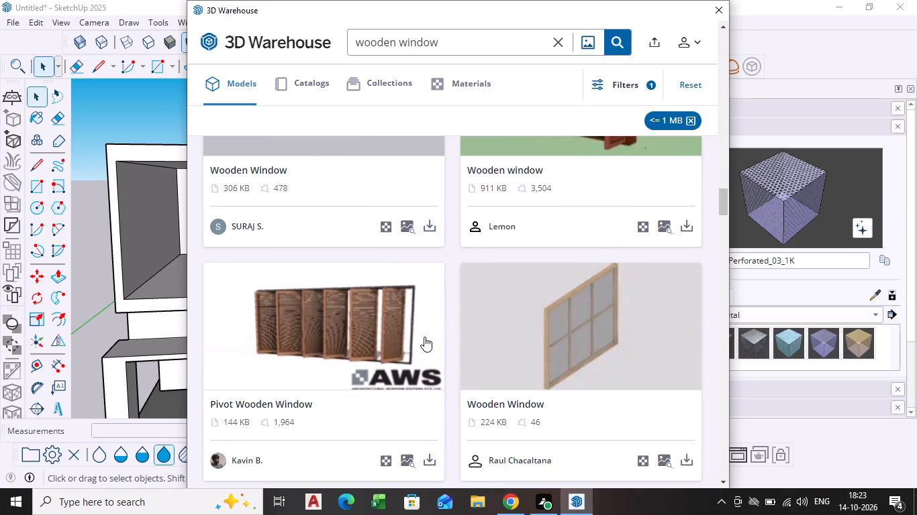
scroll(426, 337, "down", 3)
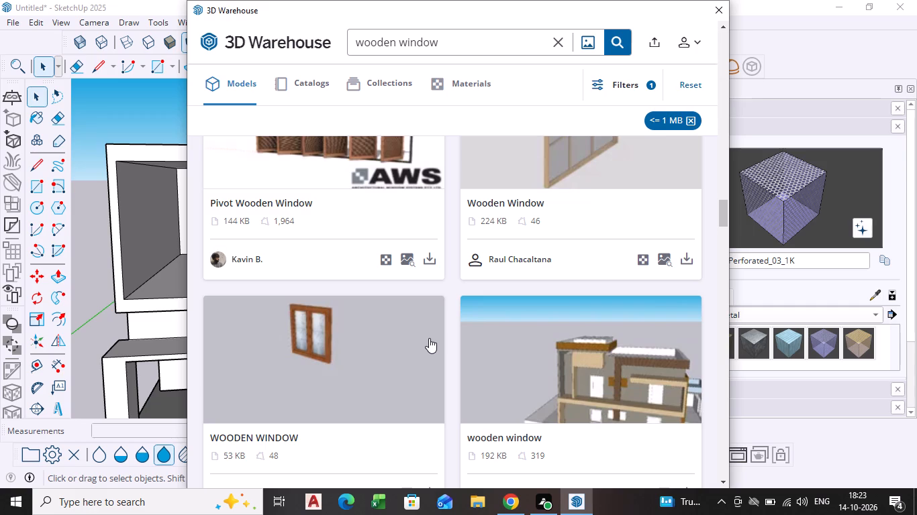
scroll(294, 351, "down", 2)
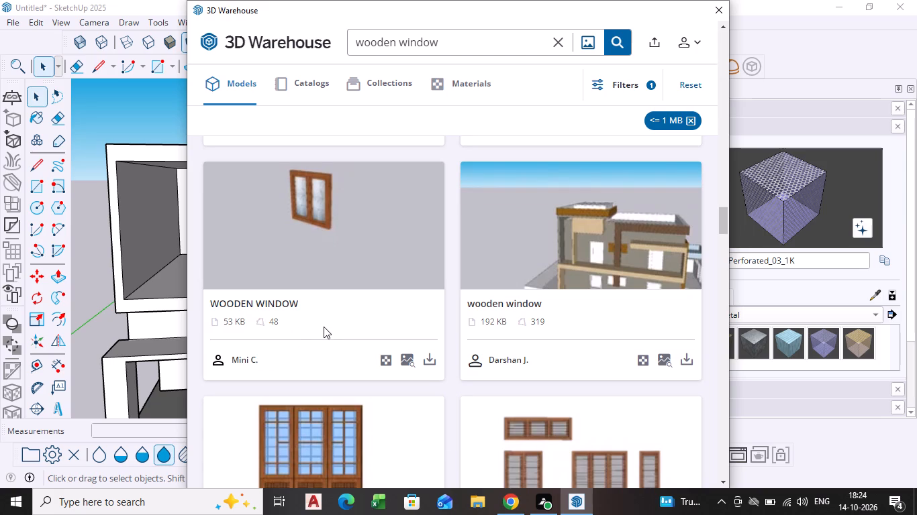
scroll(393, 340, "down", 4)
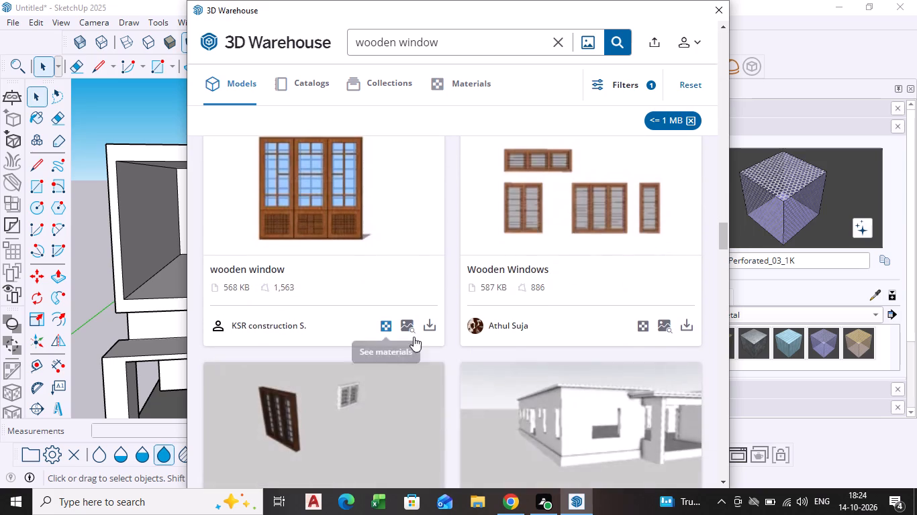
scroll(413, 339, "down", 3)
scroll(348, 319, "down", 4)
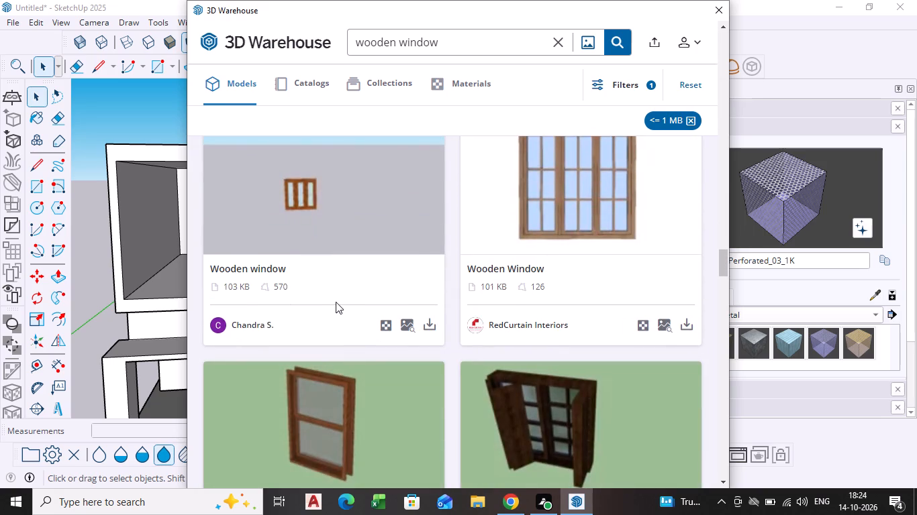
scroll(332, 292, "down", 5)
scroll(497, 320, "down", 2)
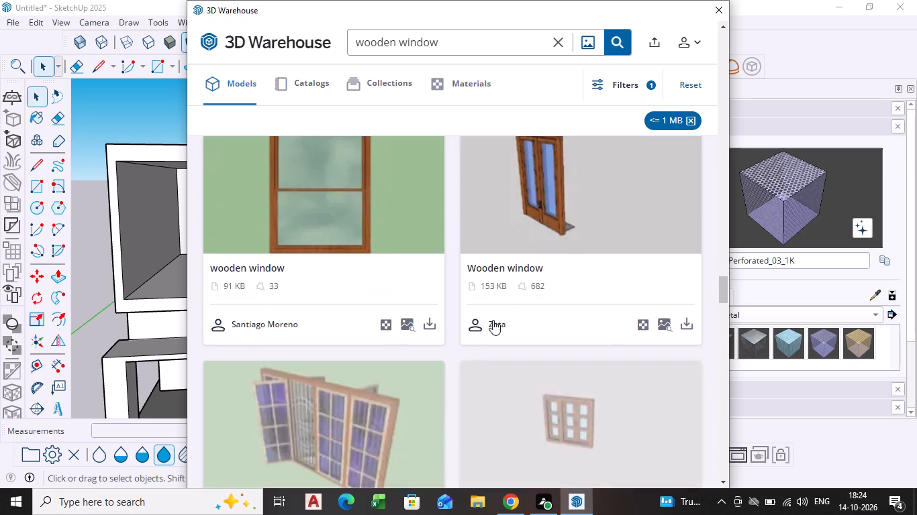
scroll(338, 279, "down", 1)
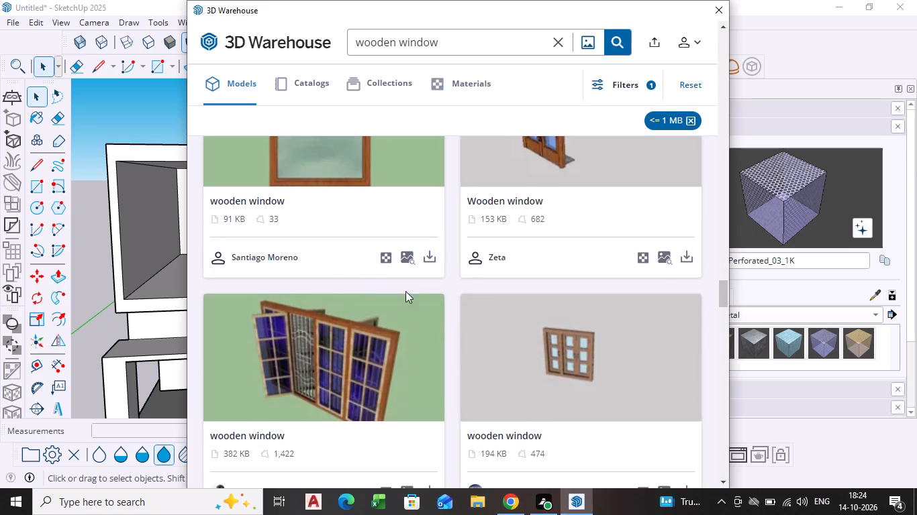
Go back up through the wooden window results and re-examine the multi-panel models already passed.
scroll(489, 284, "up", 2)
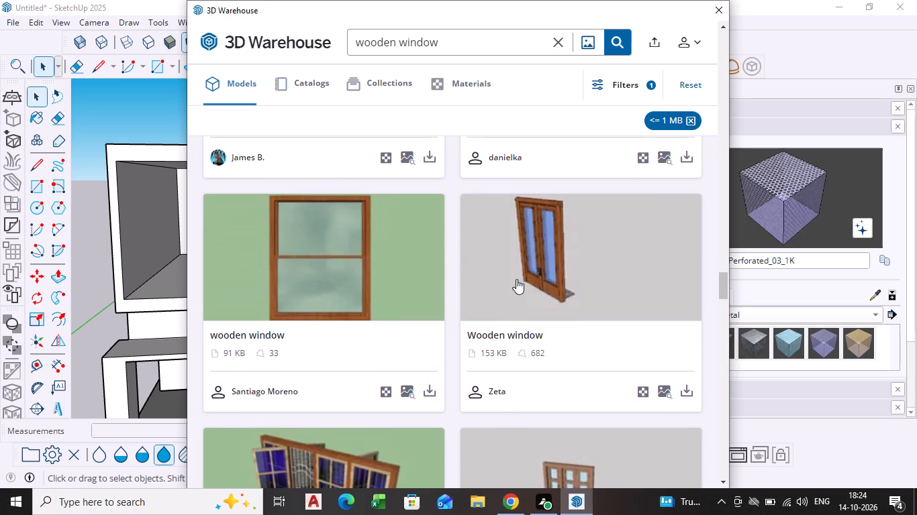
scroll(458, 333, "down", 2)
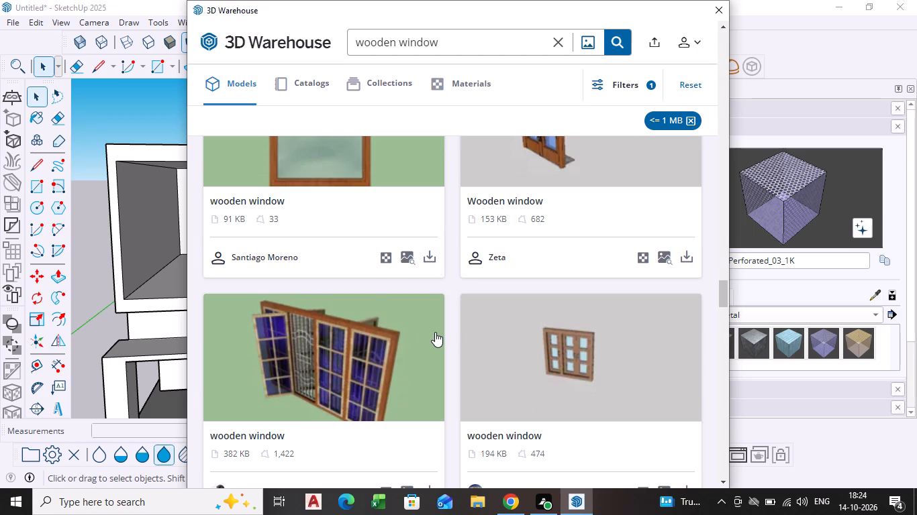
scroll(367, 292, "up", 11)
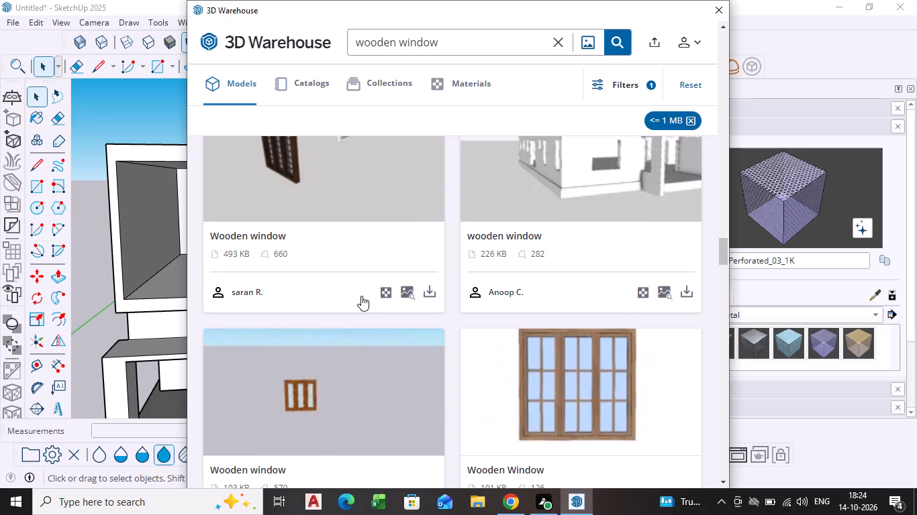
scroll(395, 298, "up", 5)
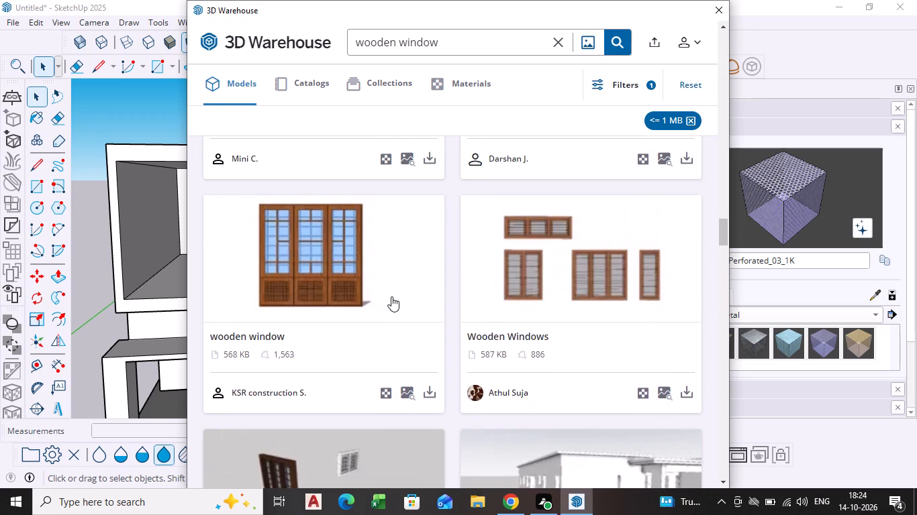
Browse the remaining loaded wooden window results for a model that suits the openings of the house's front facade.
scroll(391, 296, "down", 14)
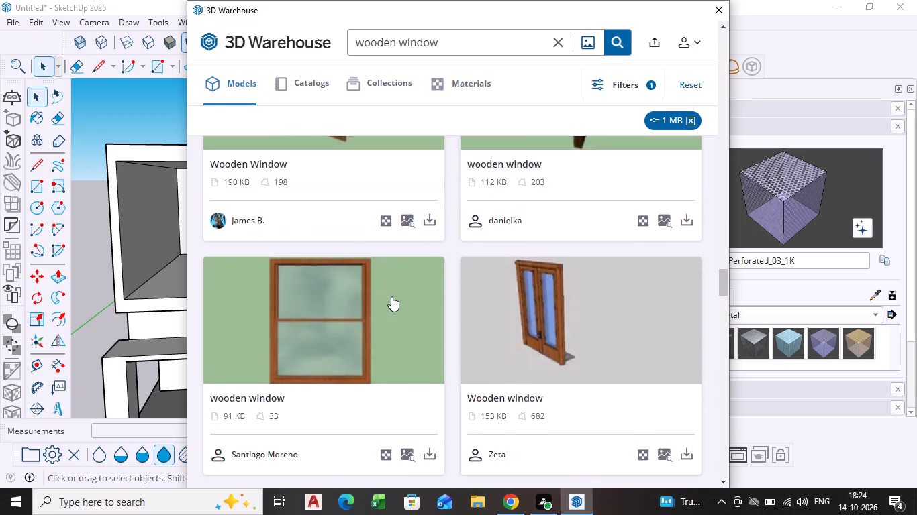
scroll(391, 296, "down", 7)
scroll(344, 336, "down", 3)
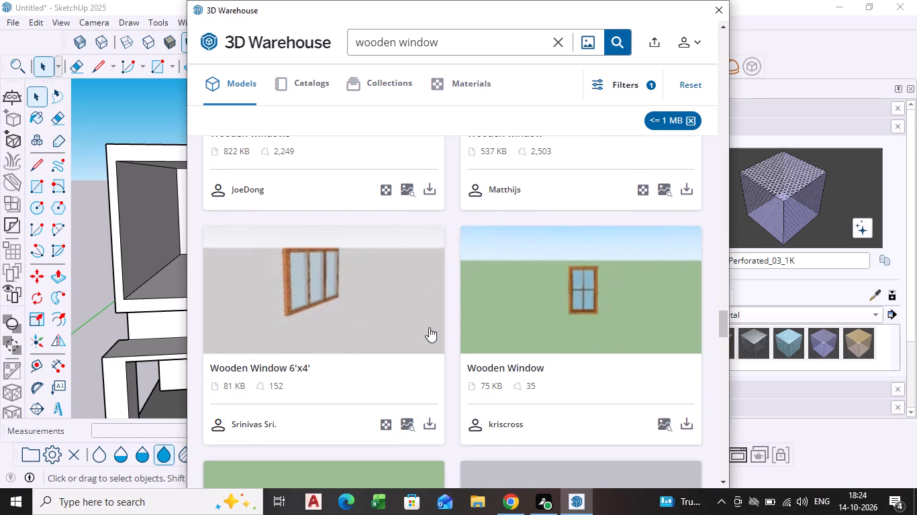
scroll(369, 322, "down", 4)
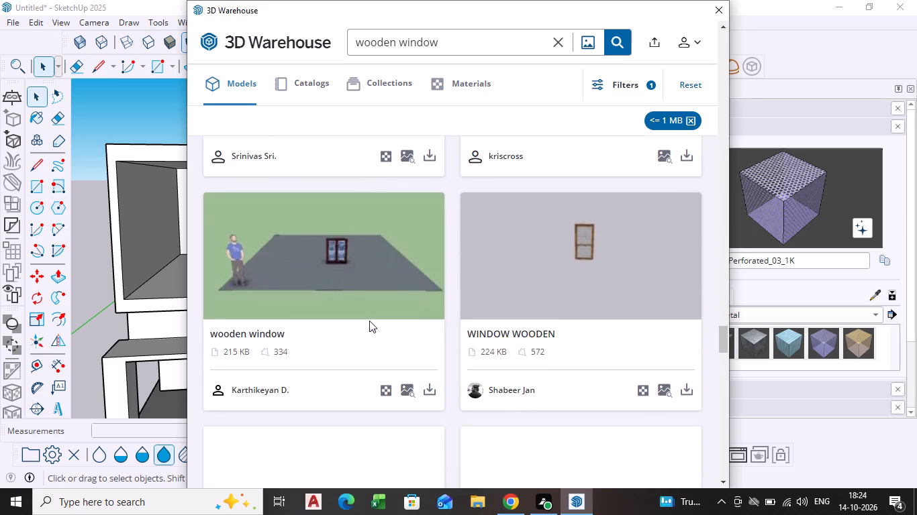
scroll(348, 386, "down", 3)
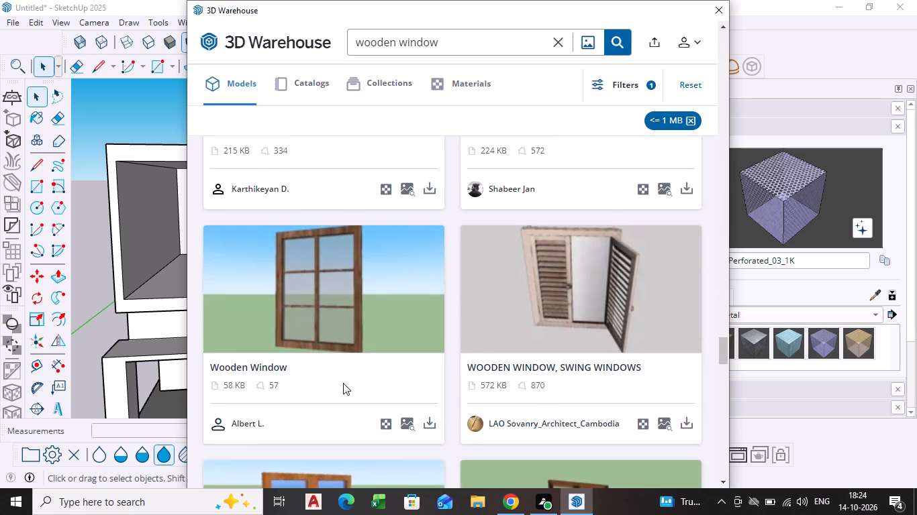
scroll(343, 383, "down", 7)
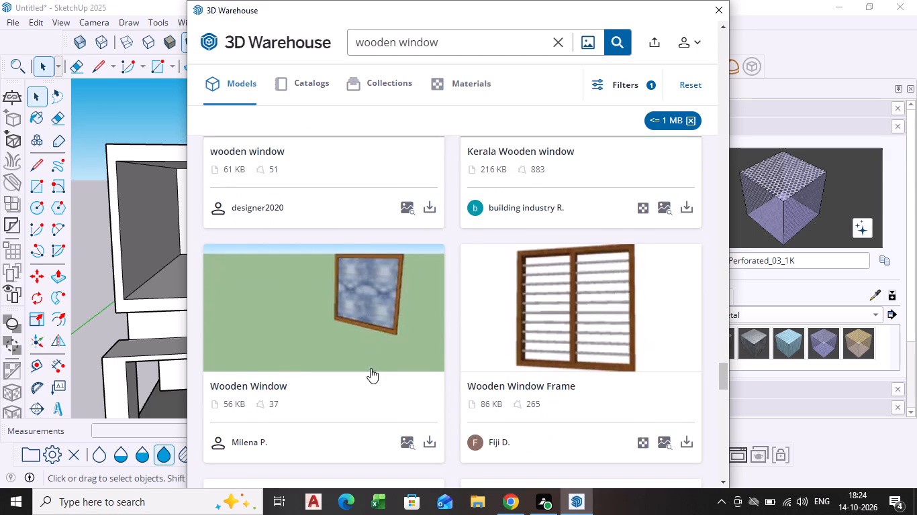
scroll(371, 368, "down", 5)
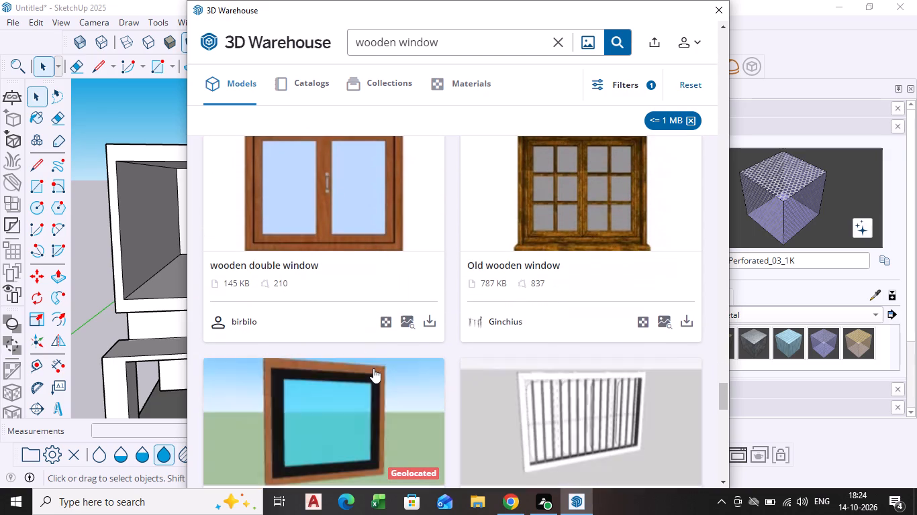
scroll(373, 368, "down", 5)
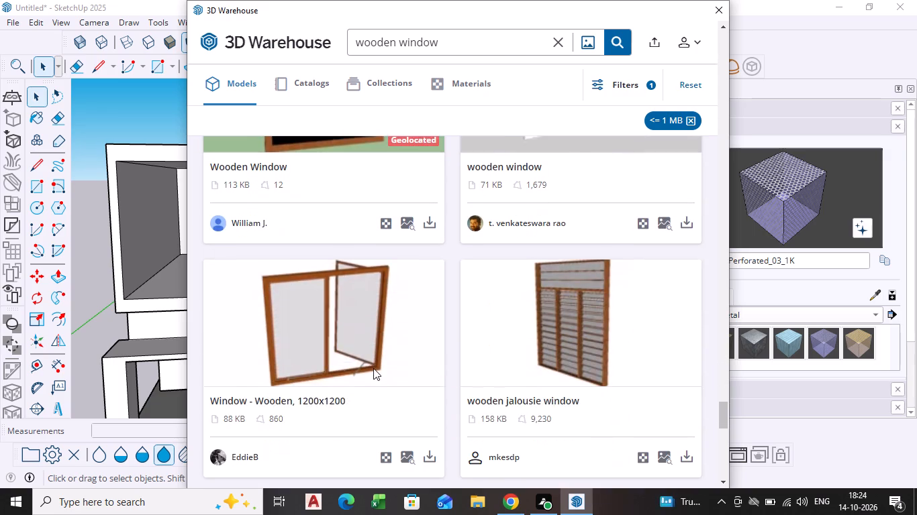
scroll(373, 368, "down", 3)
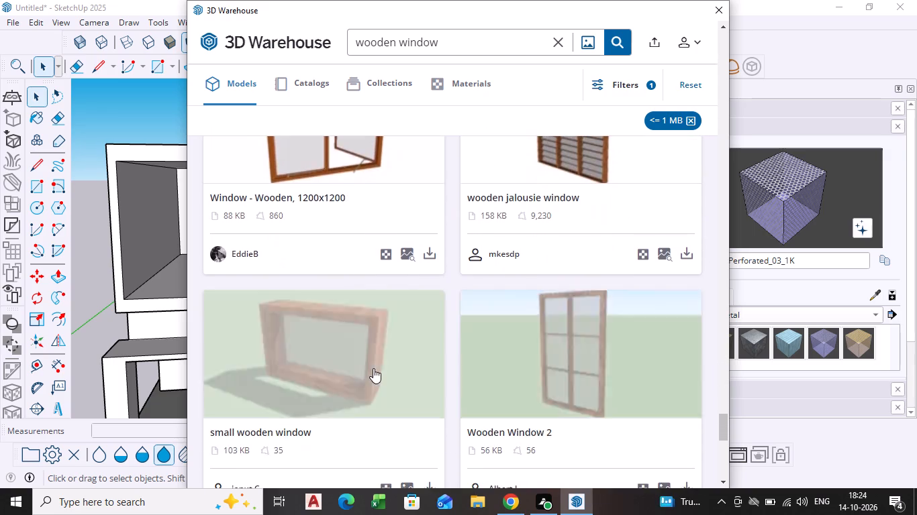
scroll(373, 368, "down", 3)
scroll(459, 326, "down", 3)
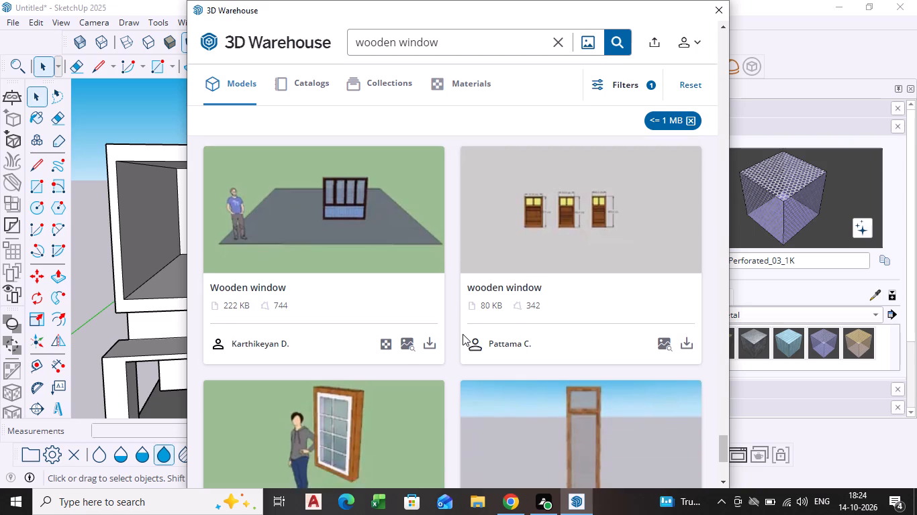
scroll(344, 386, "down", 3)
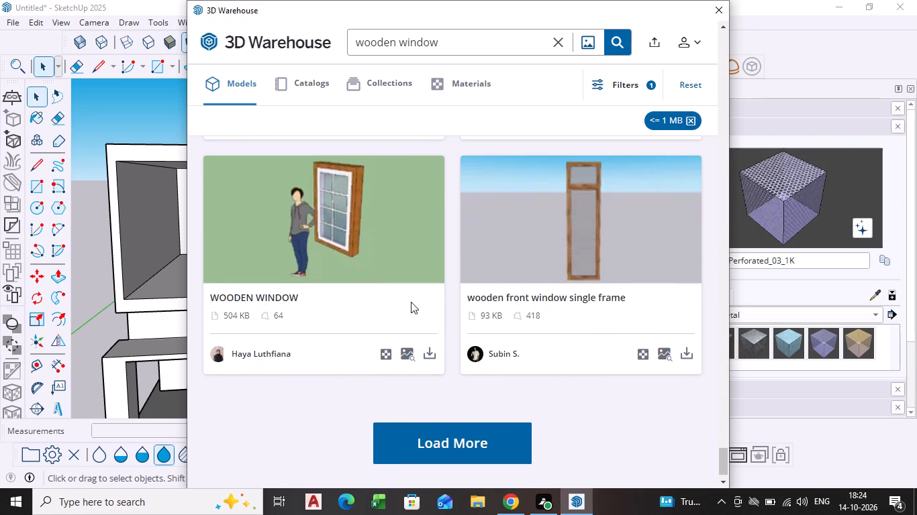
Load more wooden window results and examine the additional models for one that suits the front facade's openings.
scroll(402, 300, "down", 3)
left_click(443, 402)
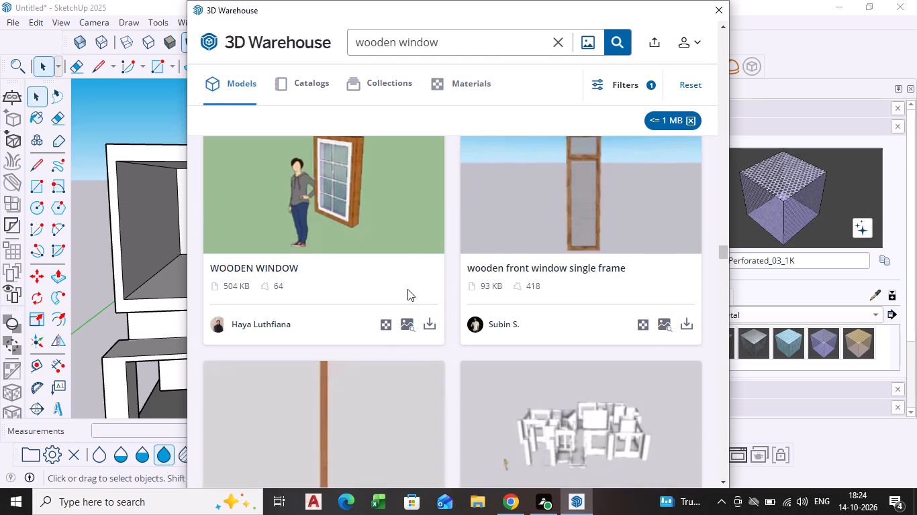
scroll(403, 292, "down", 3)
scroll(403, 292, "up", 4)
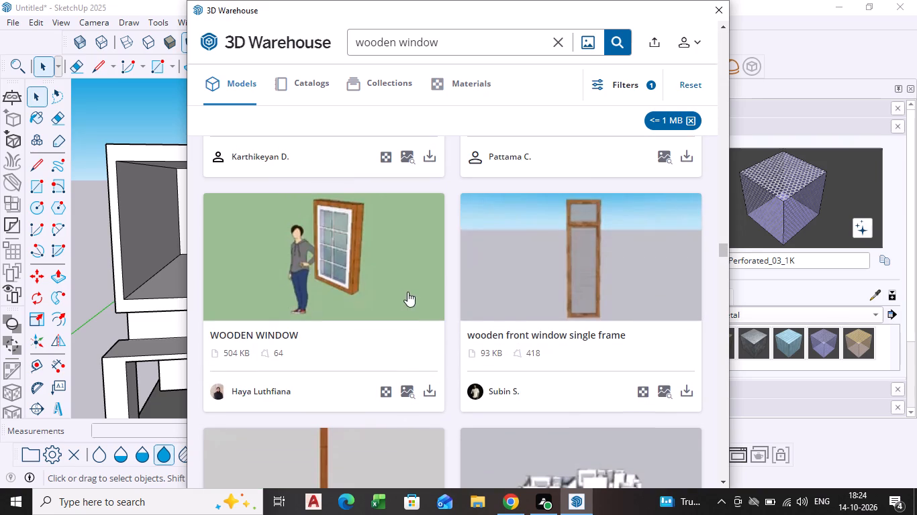
scroll(387, 275, "down", 2)
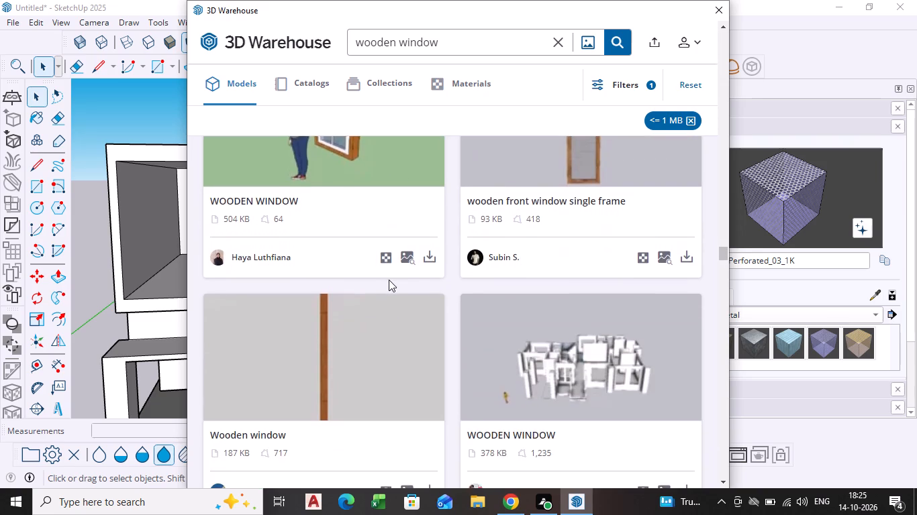
scroll(390, 280, "down", 6)
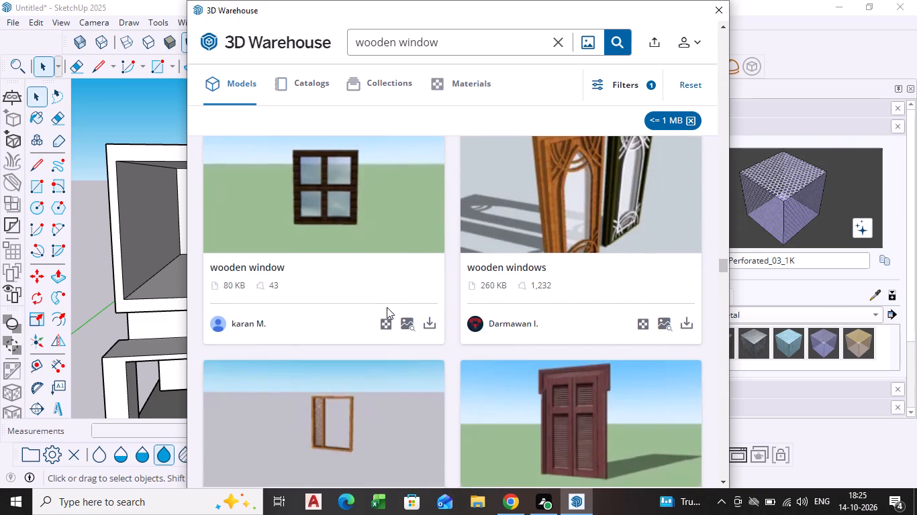
scroll(387, 307, "down", 2)
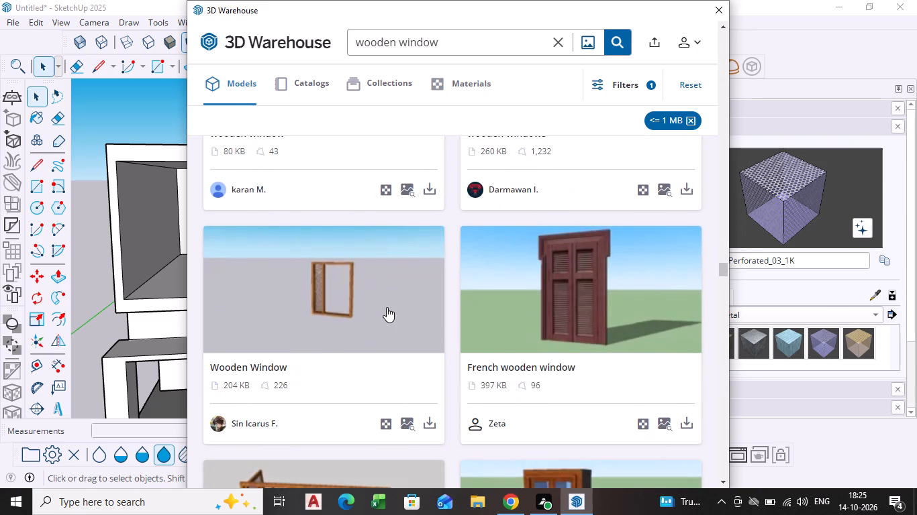
scroll(387, 307, "up", 1)
scroll(387, 307, "down", 5)
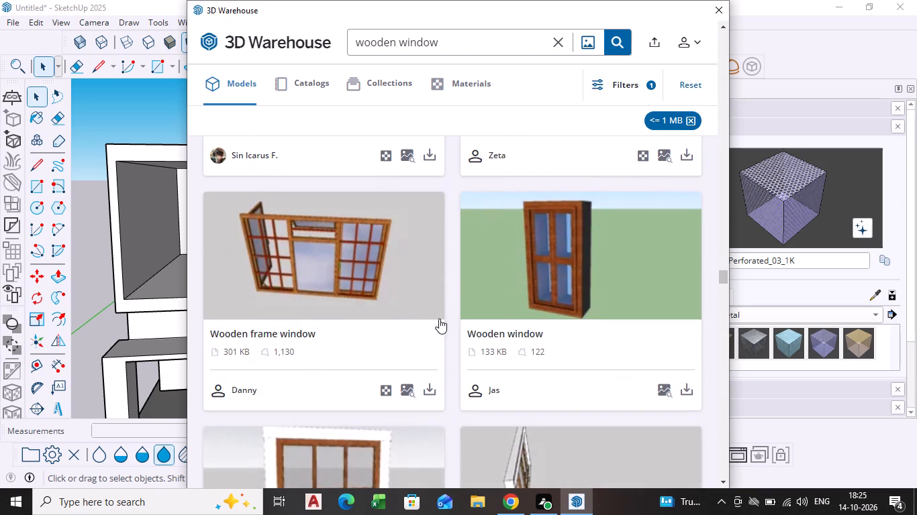
scroll(419, 288, "down", 5)
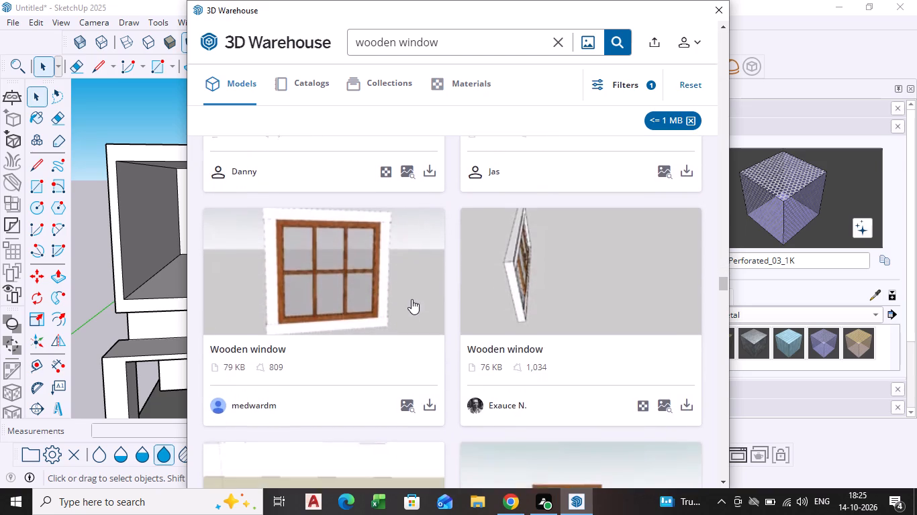
scroll(412, 299, "down", 3)
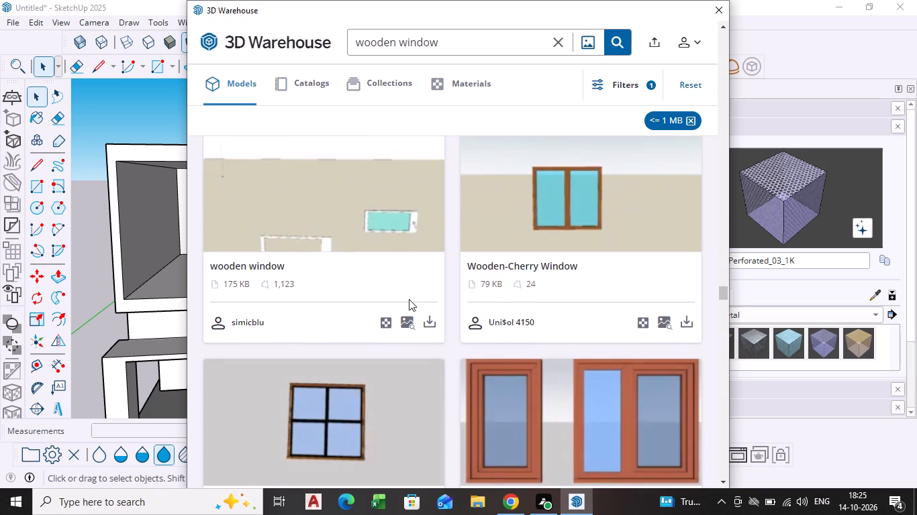
scroll(409, 299, "down", 2)
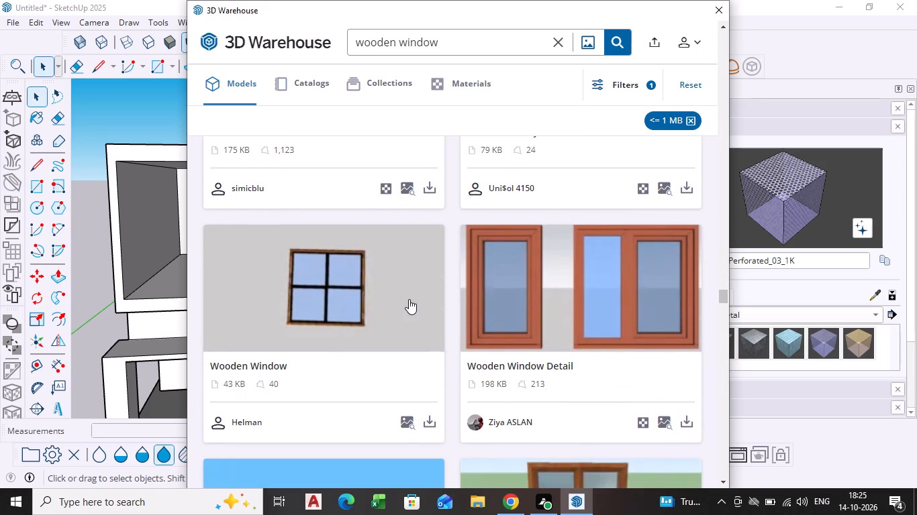
scroll(405, 299, "down", 2)
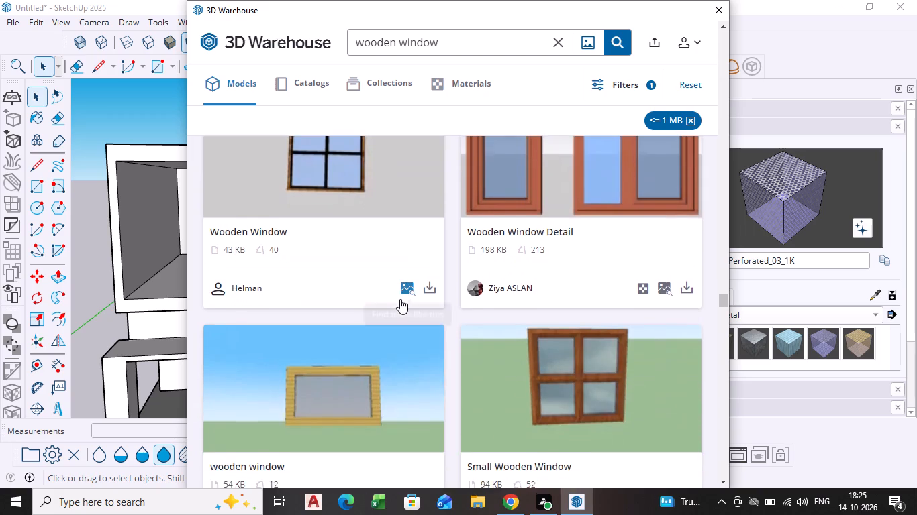
scroll(394, 300, "down", 9)
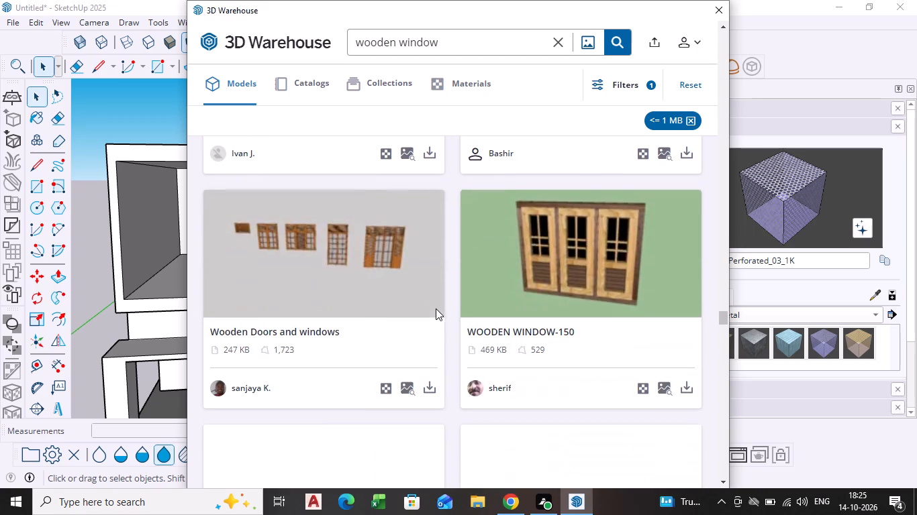
scroll(436, 308, "down", 5)
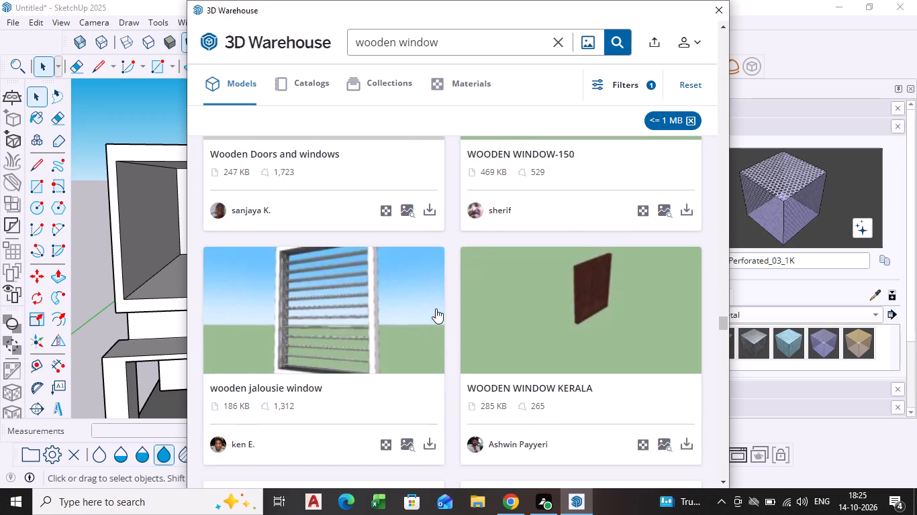
scroll(436, 308, "down", 2)
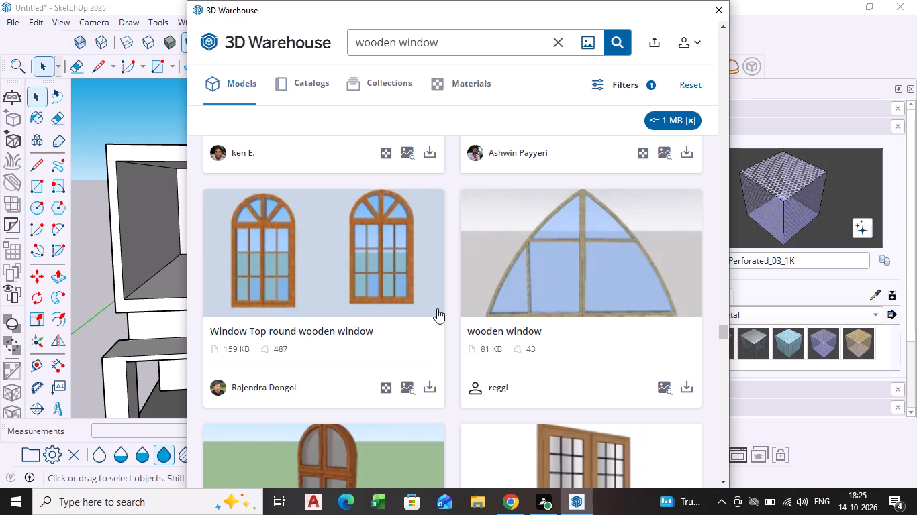
scroll(437, 308, "down", 3)
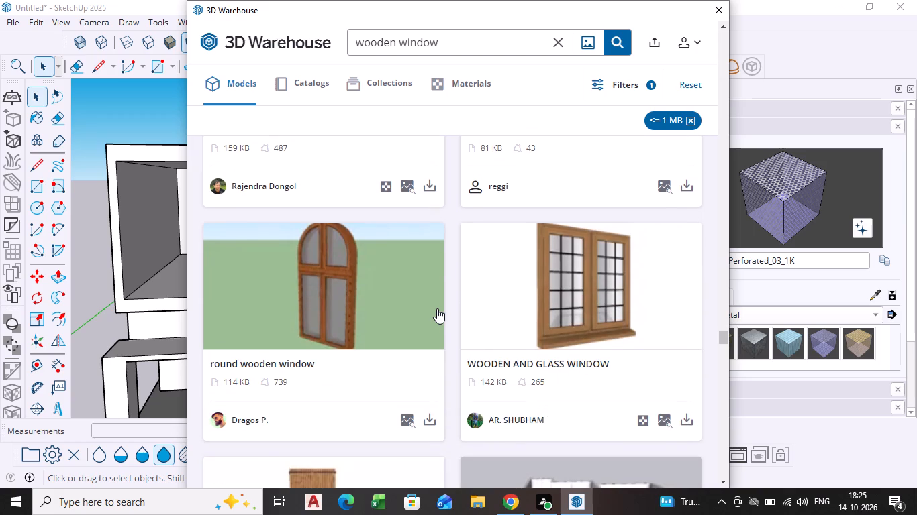
scroll(437, 306, "down", 3)
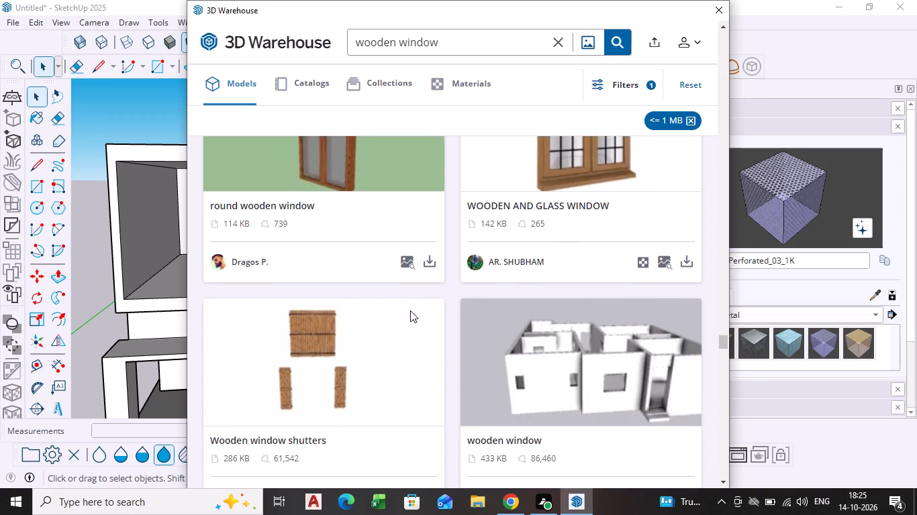
scroll(411, 314, "down", 2)
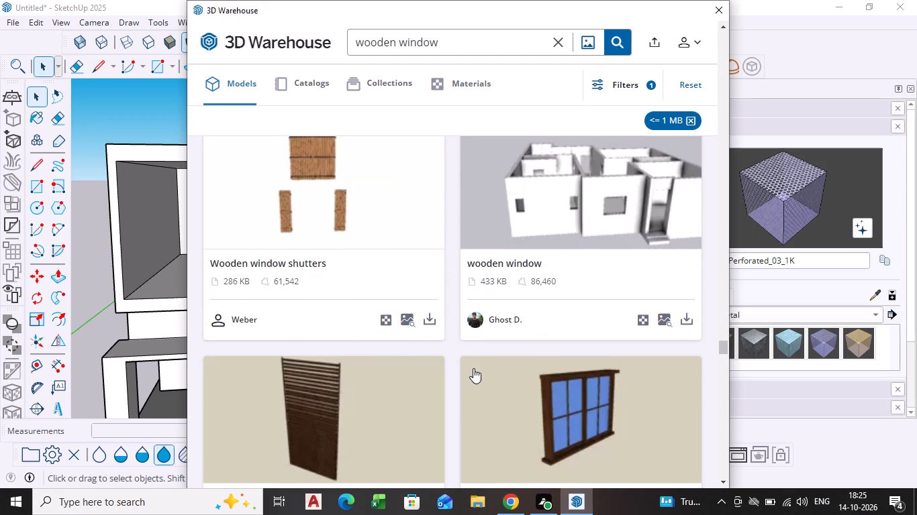
scroll(477, 363, "down", 5)
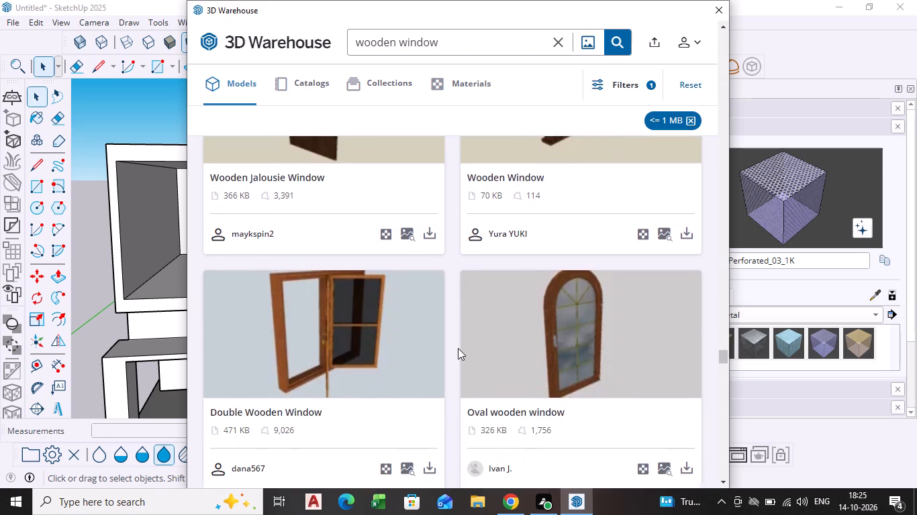
scroll(453, 348, "down", 6)
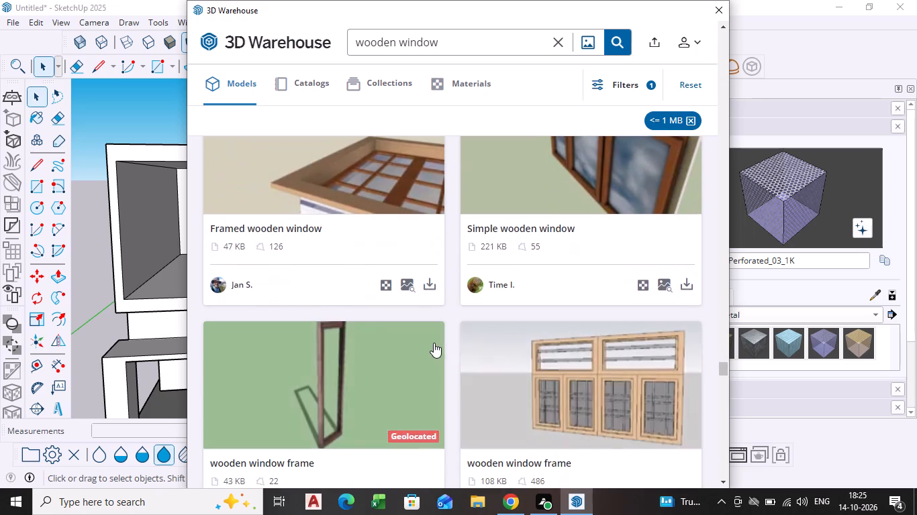
scroll(433, 343, "down", 8)
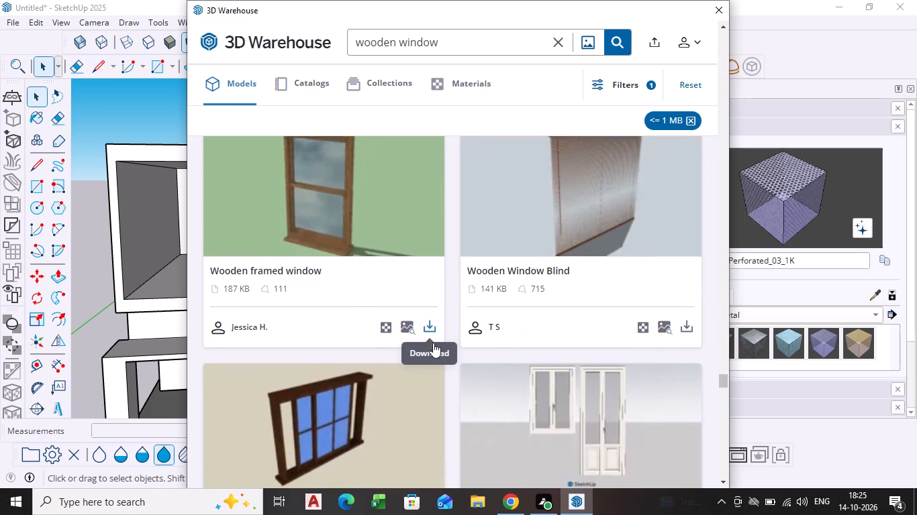
scroll(375, 323, "down", 6)
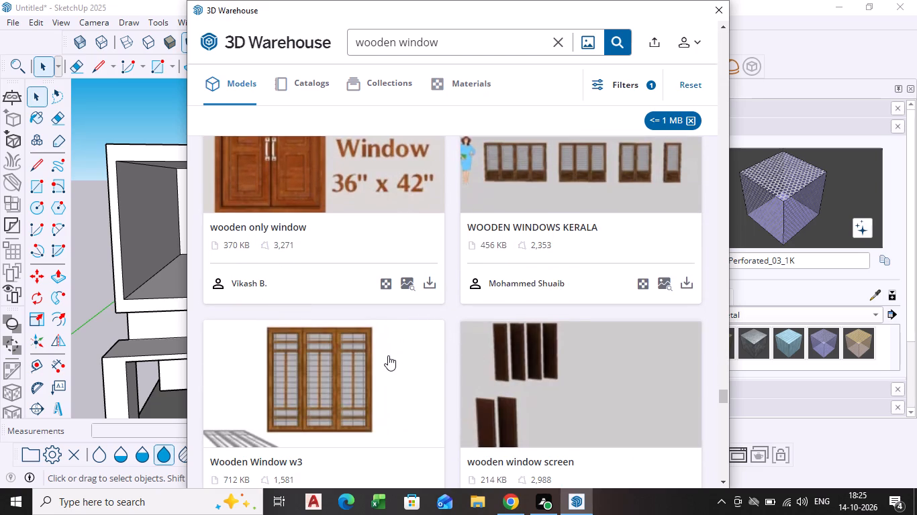
scroll(385, 354, "down", 6)
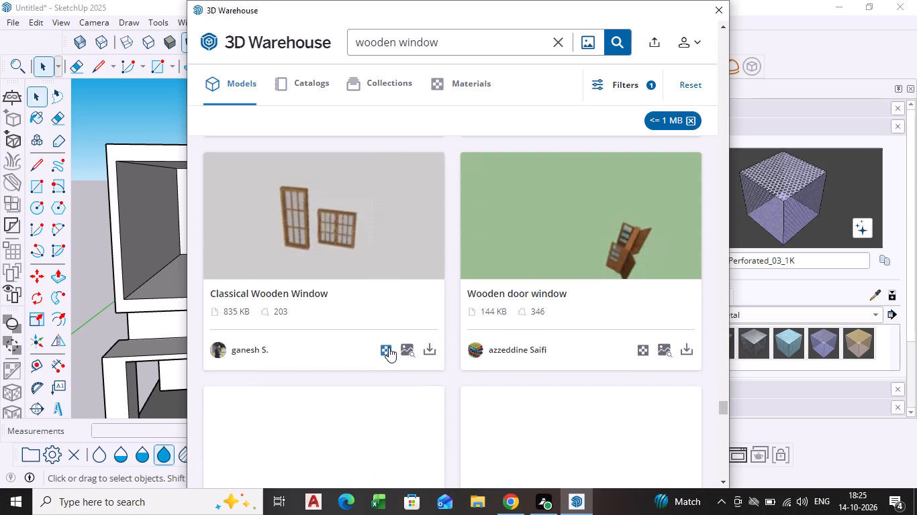
scroll(398, 342, "down", 12)
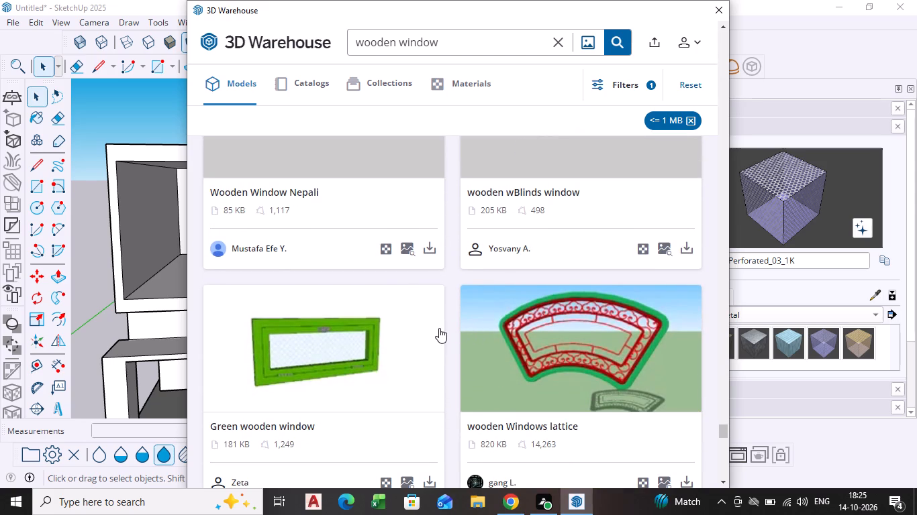
scroll(391, 328, "down", 4)
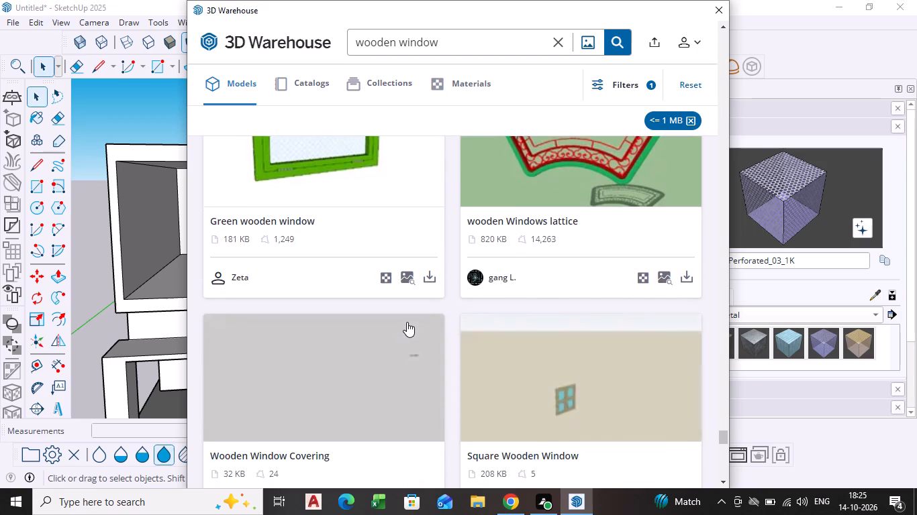
scroll(407, 322, "down", 4)
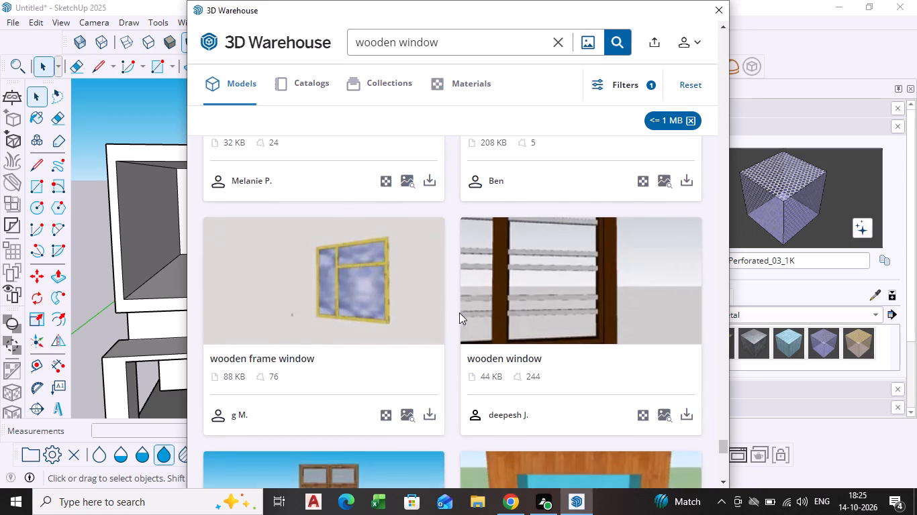
scroll(459, 312, "down", 6)
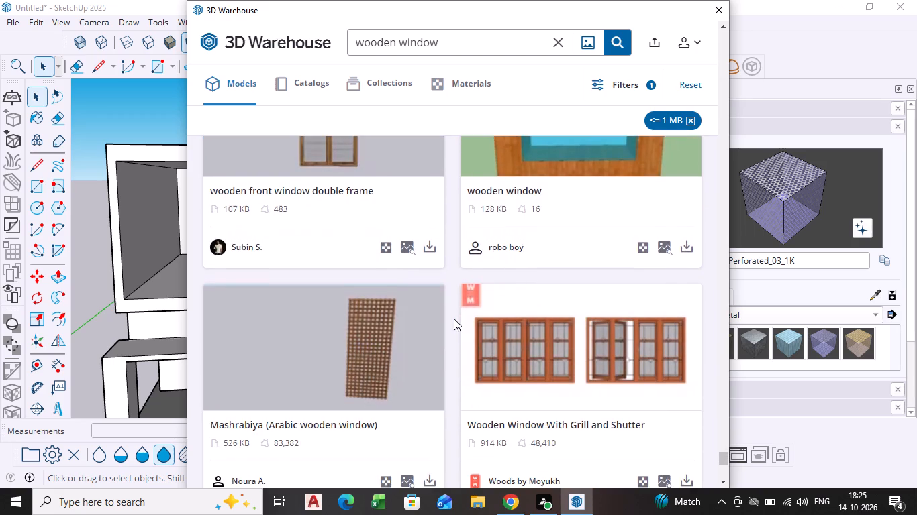
Check the last loaded wooden window results, and re-examine the preceding ones for a model that suits the front facade.
scroll(454, 319, "down", 6)
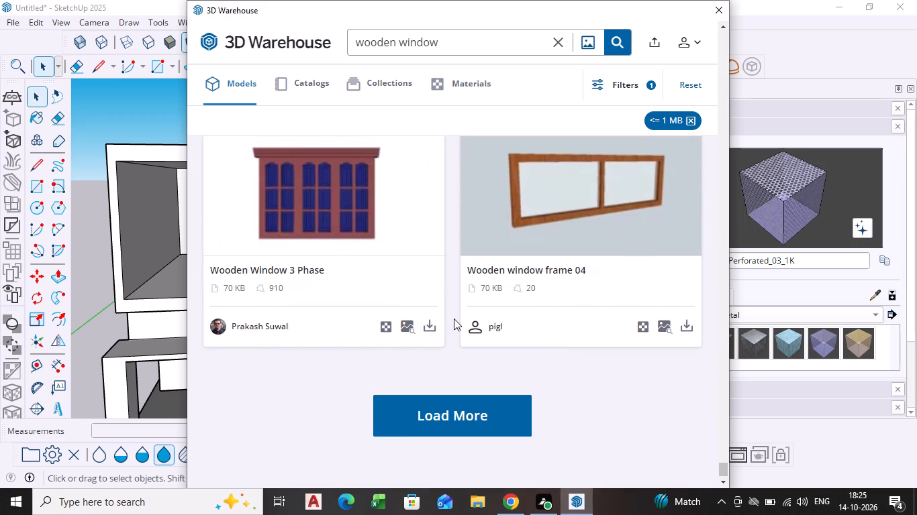
scroll(454, 319, "down", 2)
scroll(452, 327, "up", 10)
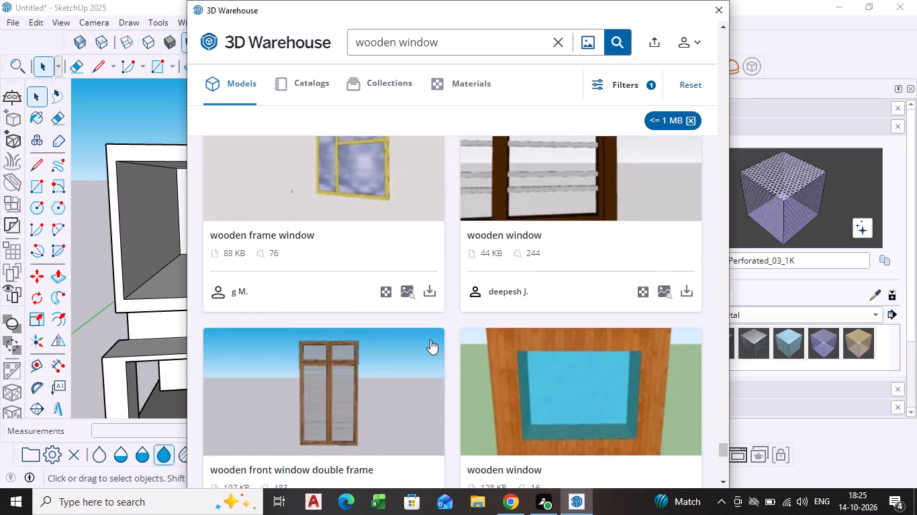
scroll(430, 339, "up", 20)
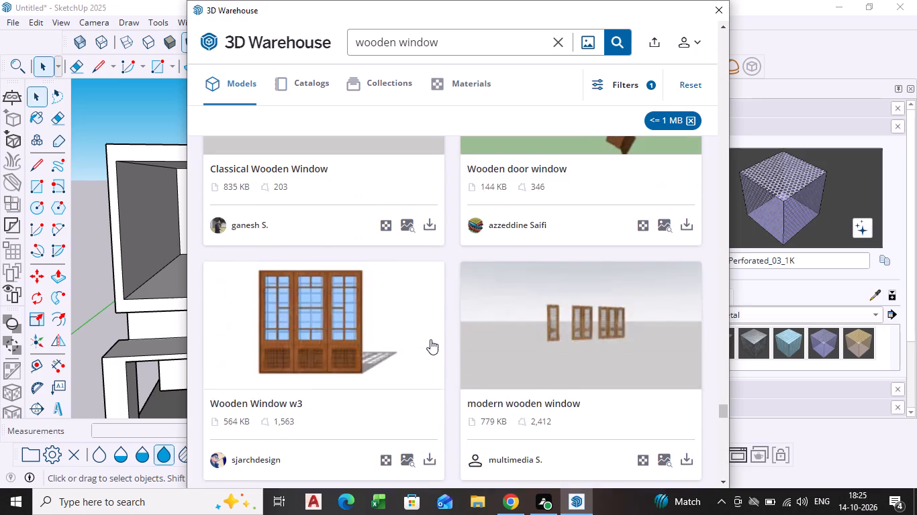
scroll(430, 339, "up", 11)
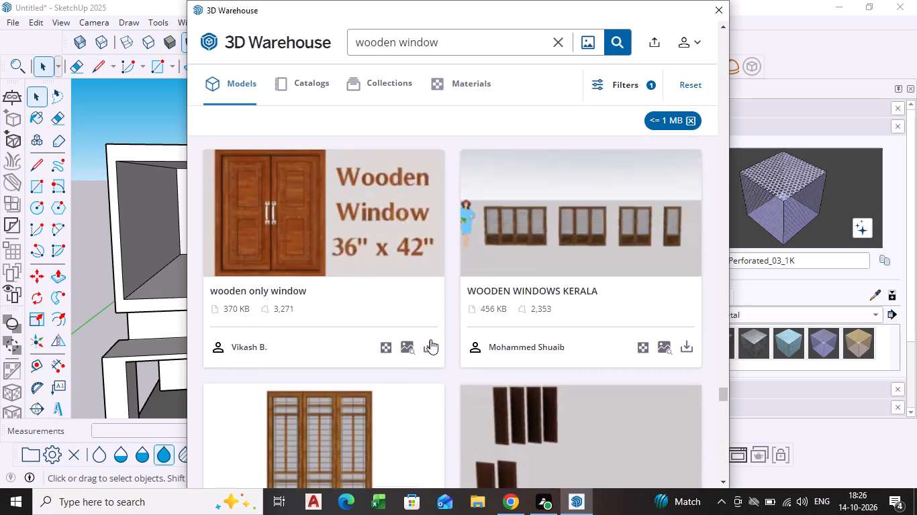
scroll(430, 339, "up", 12)
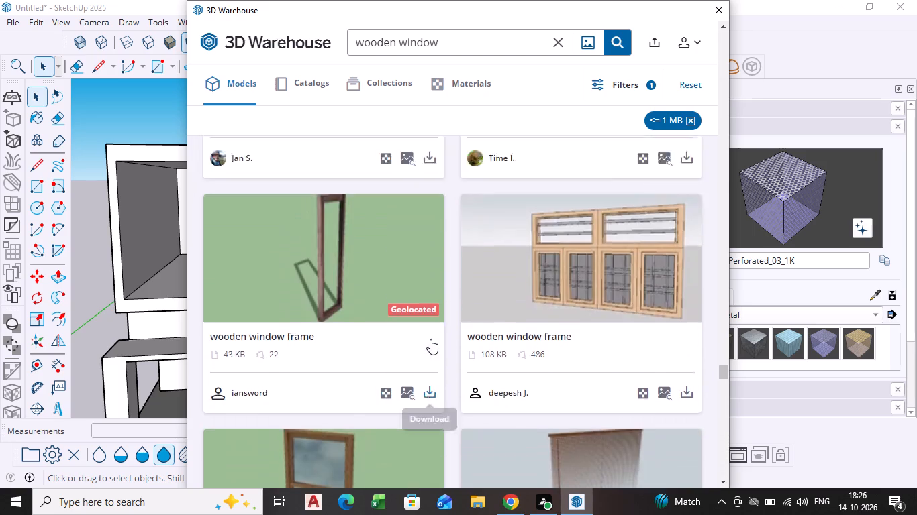
Continue back up through the wooden window results, examining the framed and multi-pane models for the upper bay.
scroll(430, 339, "up", 8)
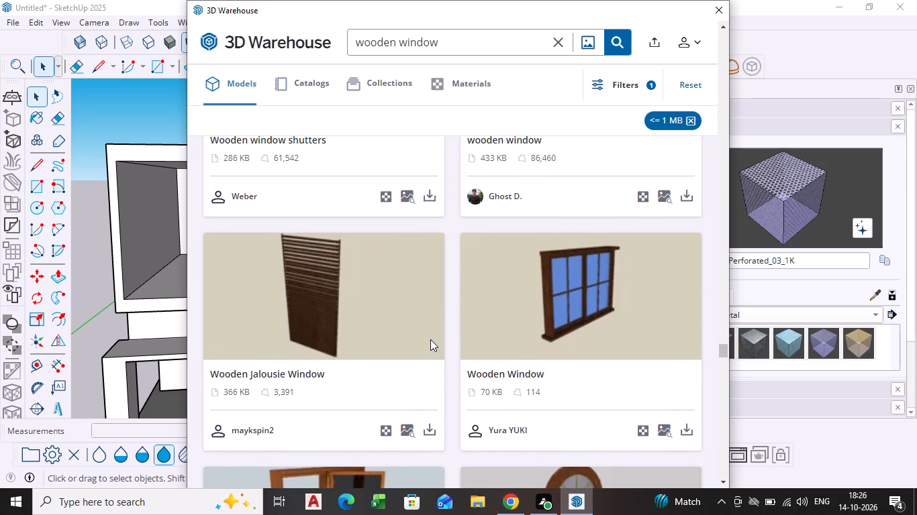
scroll(430, 339, "up", 11)
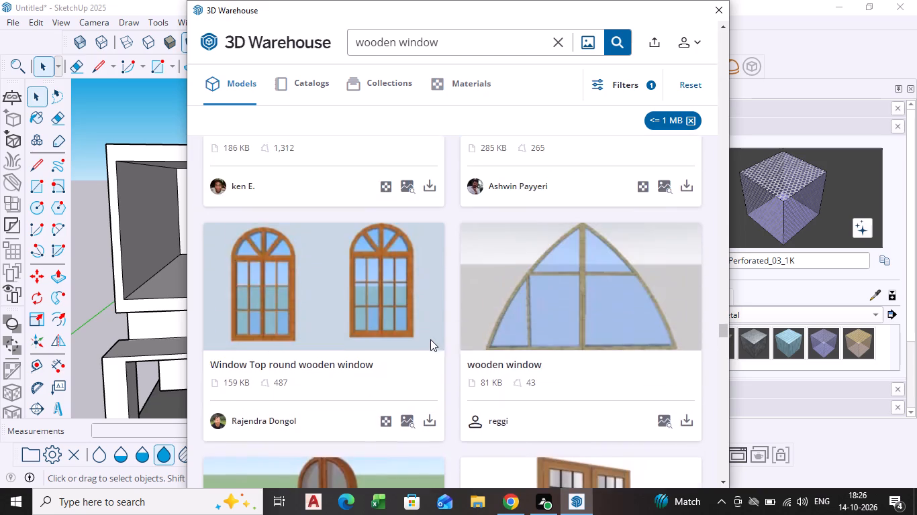
scroll(430, 339, "up", 5)
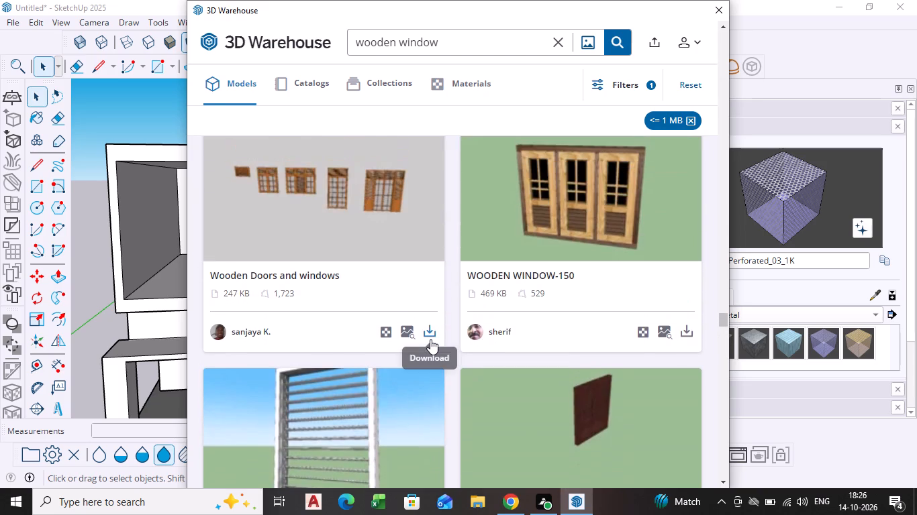
scroll(425, 337, "up", 6)
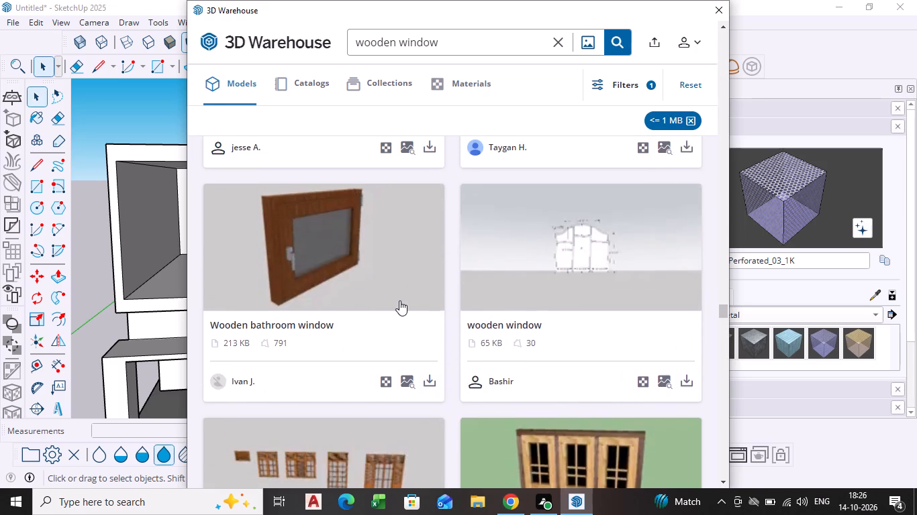
scroll(395, 287, "up", 3)
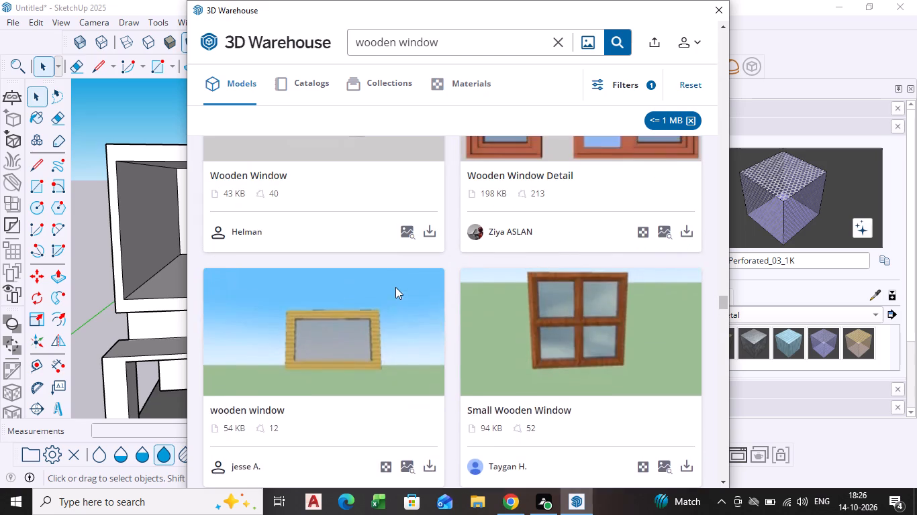
scroll(395, 286, "up", 2)
scroll(399, 286, "down", 2)
scroll(477, 293, "up", 8)
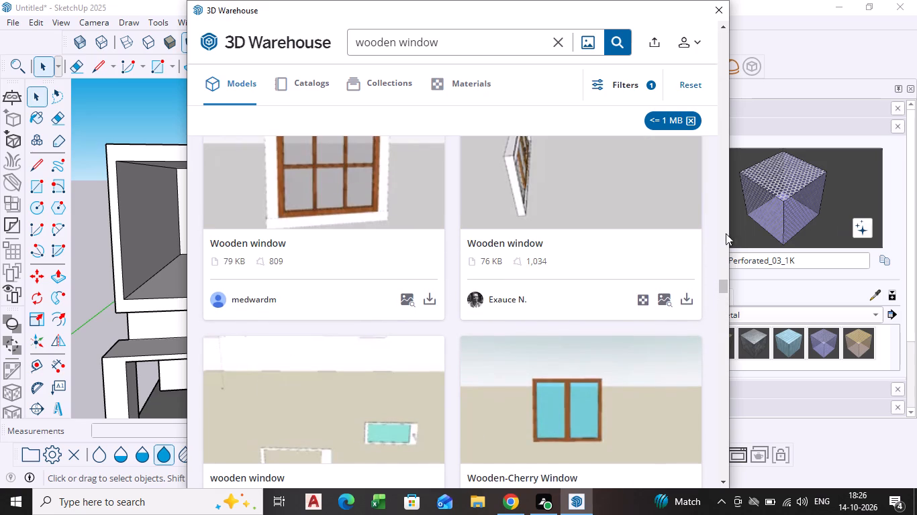
Re-examine the earlier wooden window results, comparing the simple two-panel and louvred models for the upper bay.
scroll(418, 262, "up", 7)
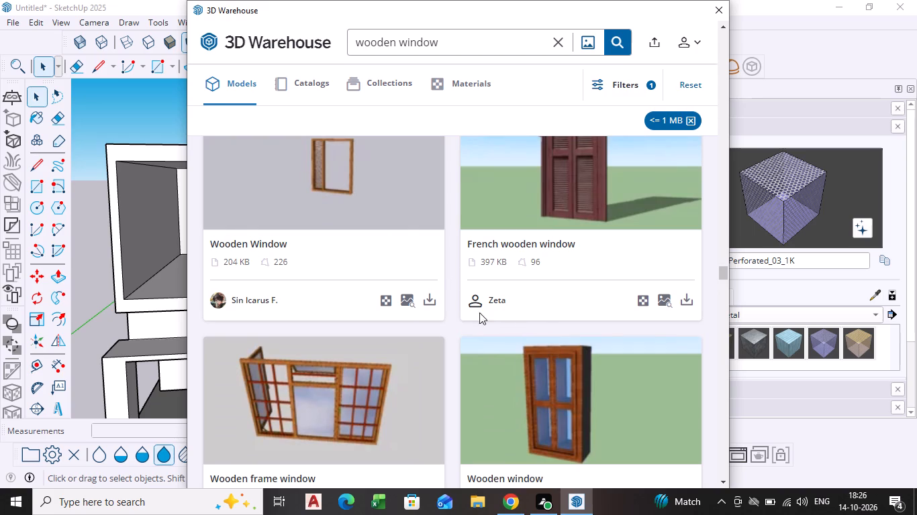
scroll(466, 305, "up", 7)
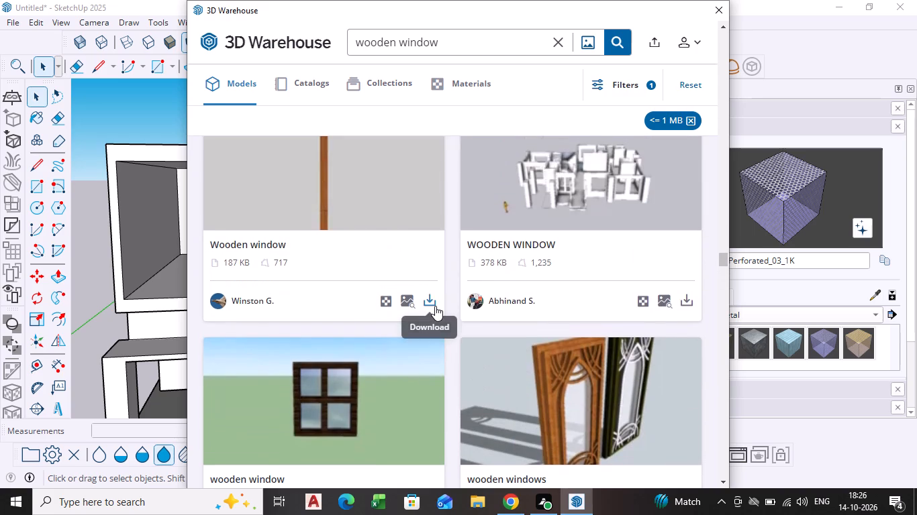
scroll(392, 267, "up", 3)
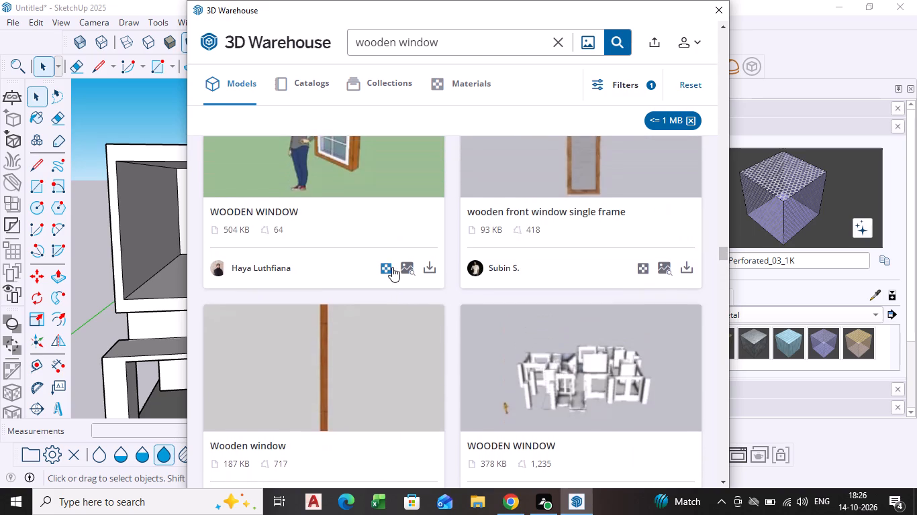
scroll(392, 267, "up", 5)
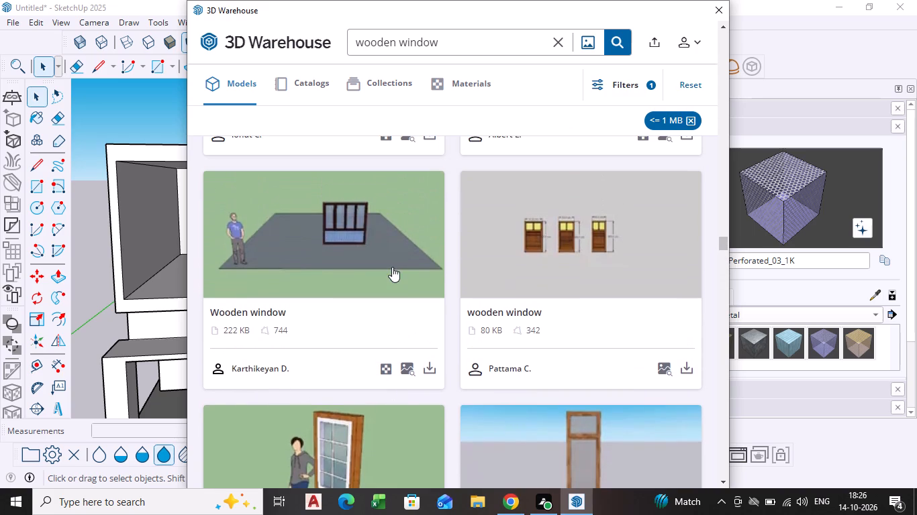
scroll(392, 267, "up", 3)
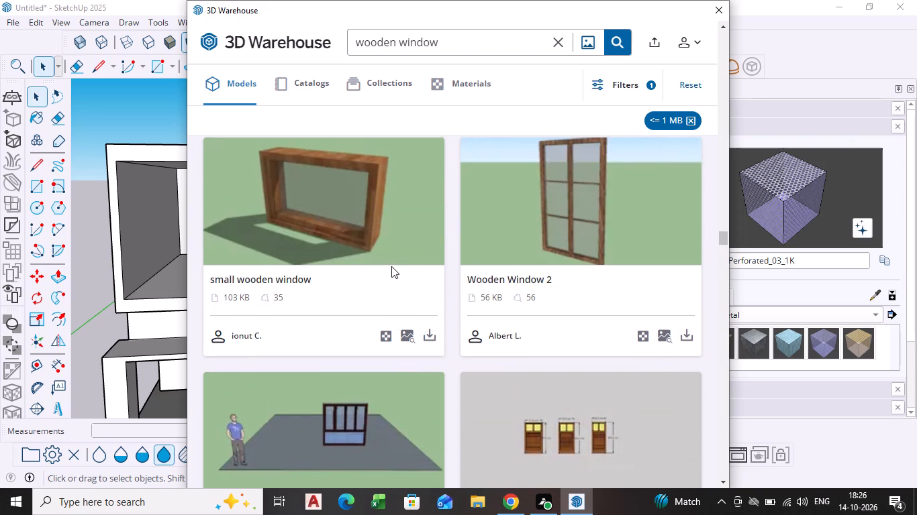
scroll(411, 277, "up", 6)
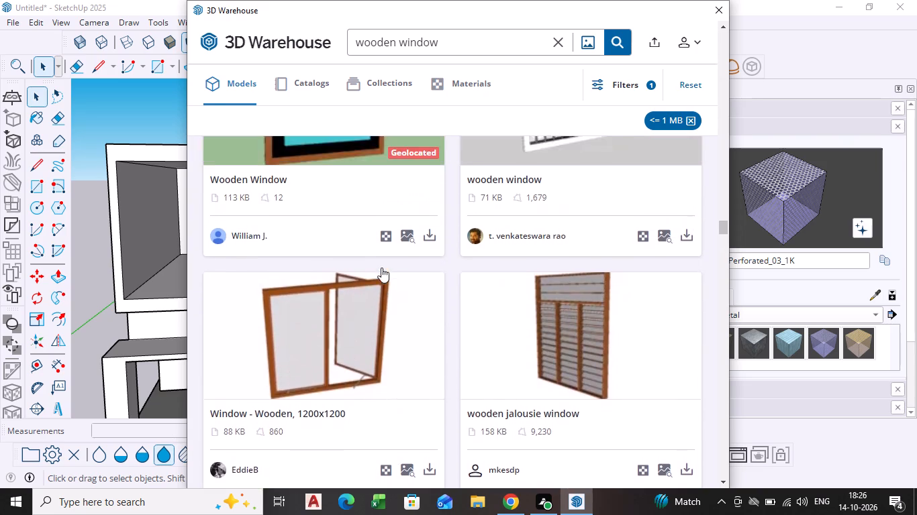
scroll(381, 268, "down", 2)
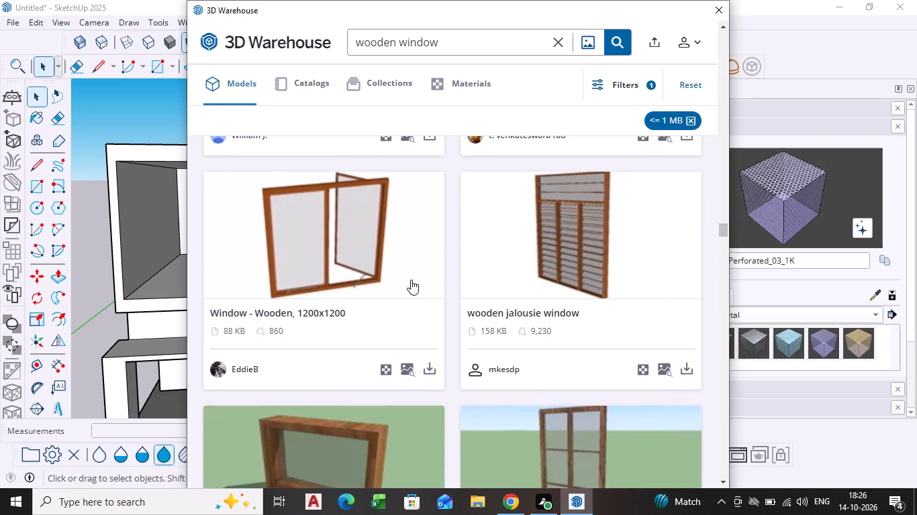
scroll(411, 280, "up", 3)
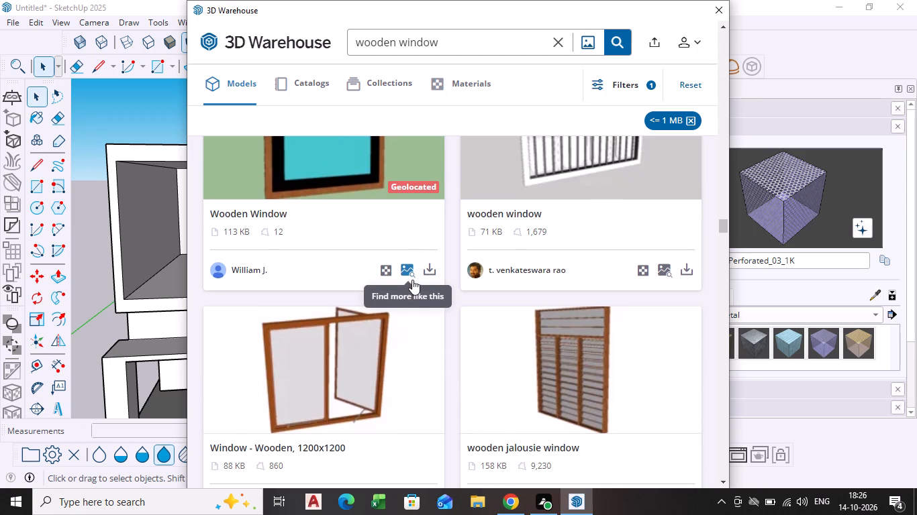
scroll(412, 280, "up", 8)
scroll(414, 279, "down", 2)
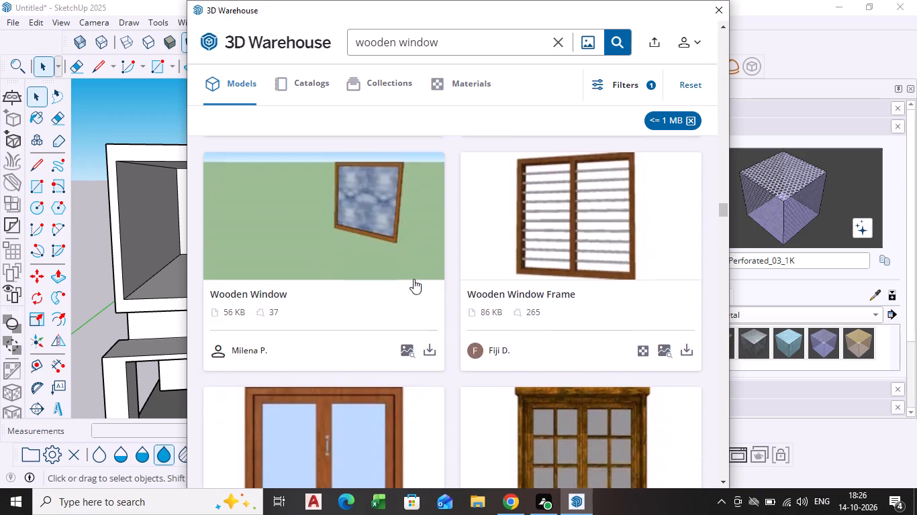
scroll(414, 279, "down", 1)
scroll(525, 280, "up", 4)
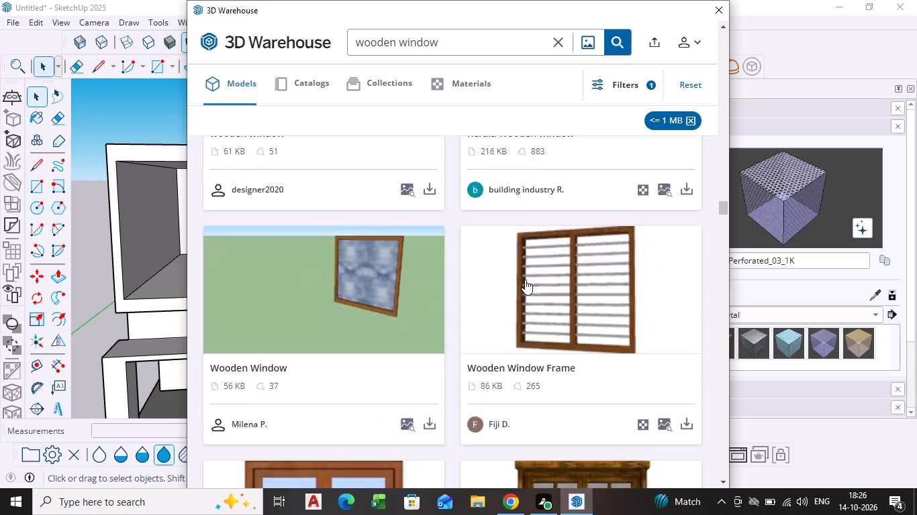
Examine the wooden window results nearer the start of the list for a small window that suits the upper bay.
scroll(453, 282, "up", 3)
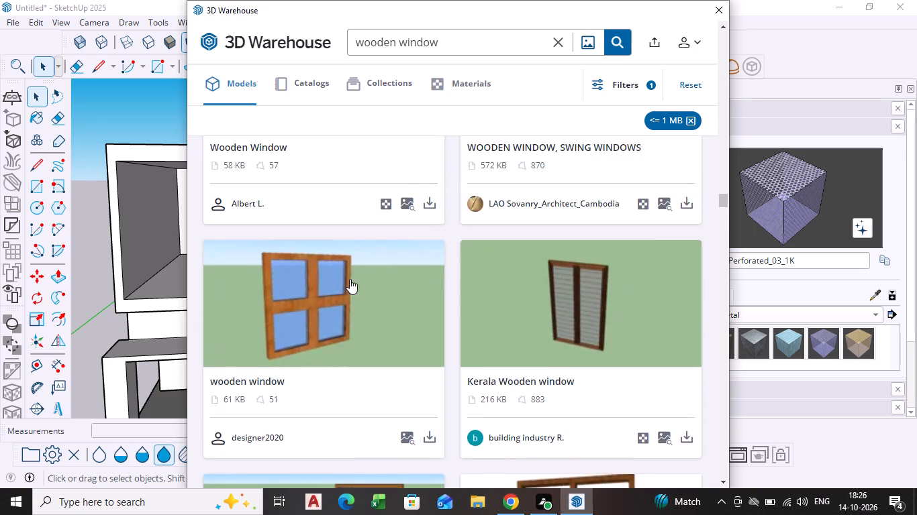
scroll(387, 272, "up", 7)
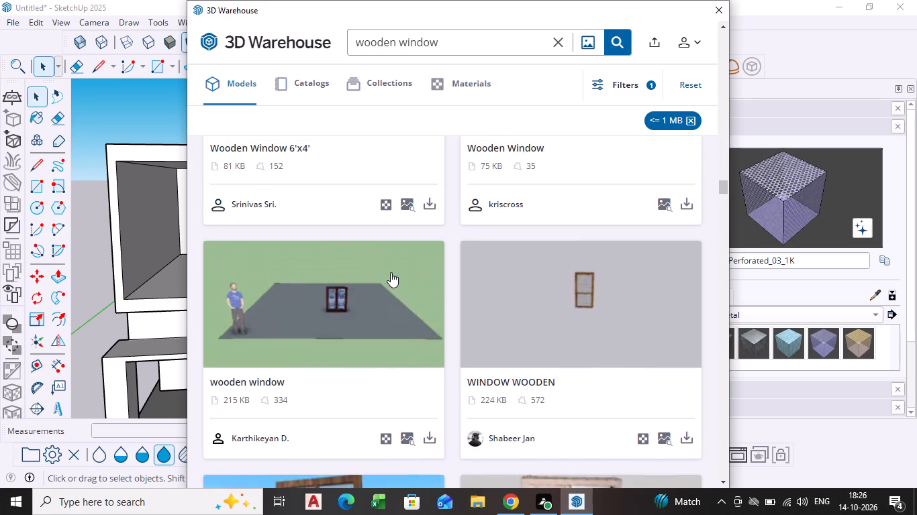
scroll(392, 271, "up", 12)
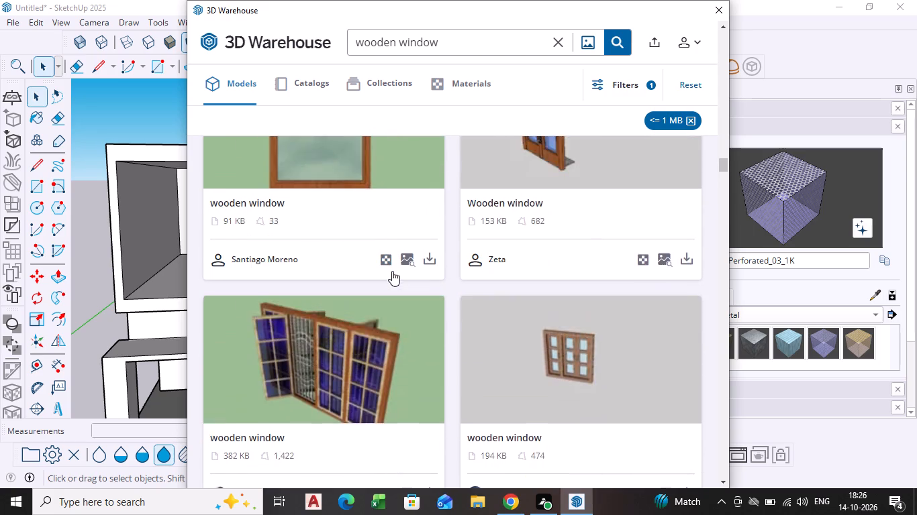
scroll(392, 271, "up", 4)
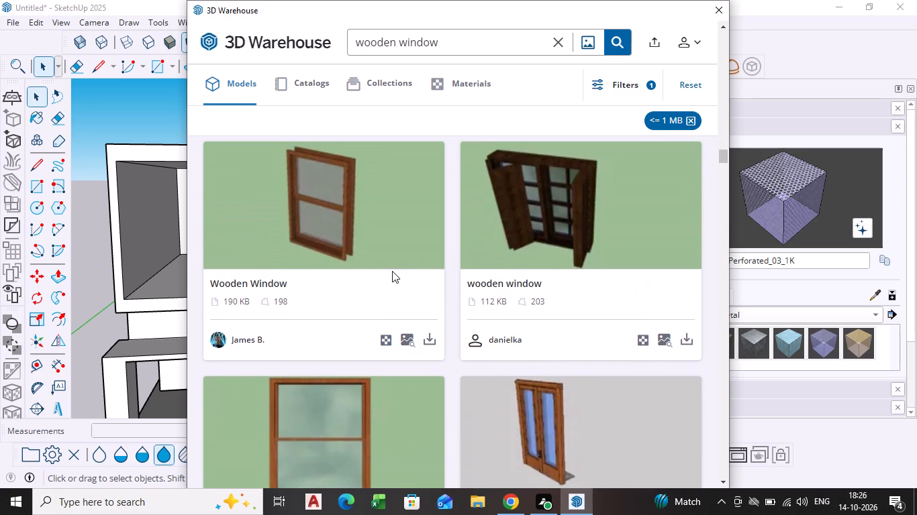
scroll(424, 271, "up", 5)
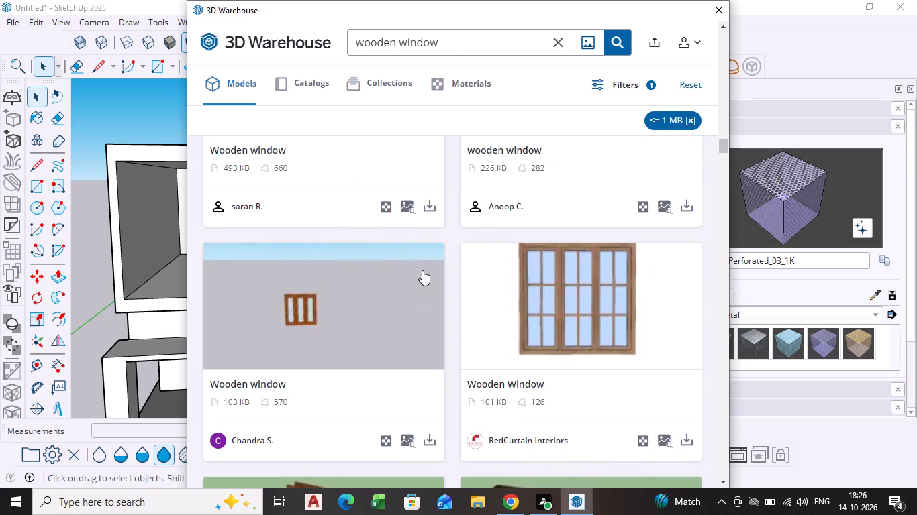
scroll(422, 270, "up", 5)
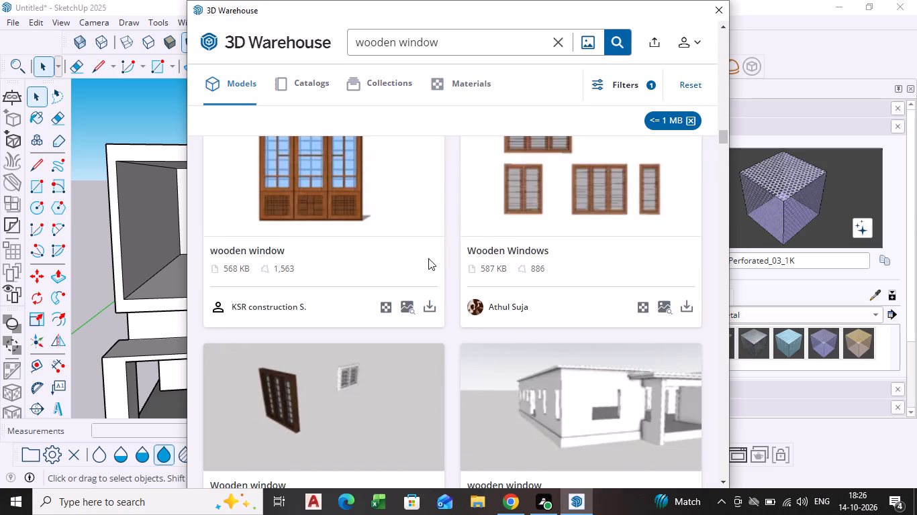
scroll(428, 258, "up", 3)
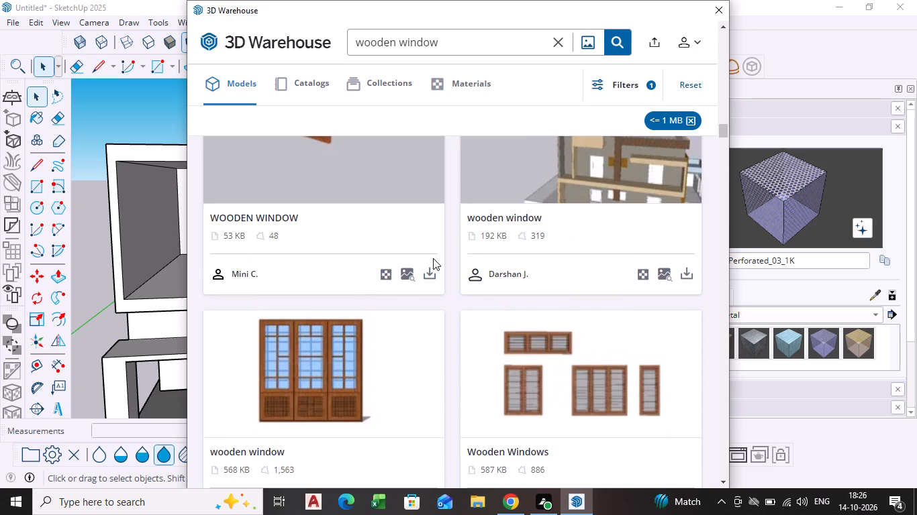
Download the 53 KB two-panel WOODEN WINDOW model directly into the house model and place it at the upper bay.
scroll(433, 258, "up", 2)
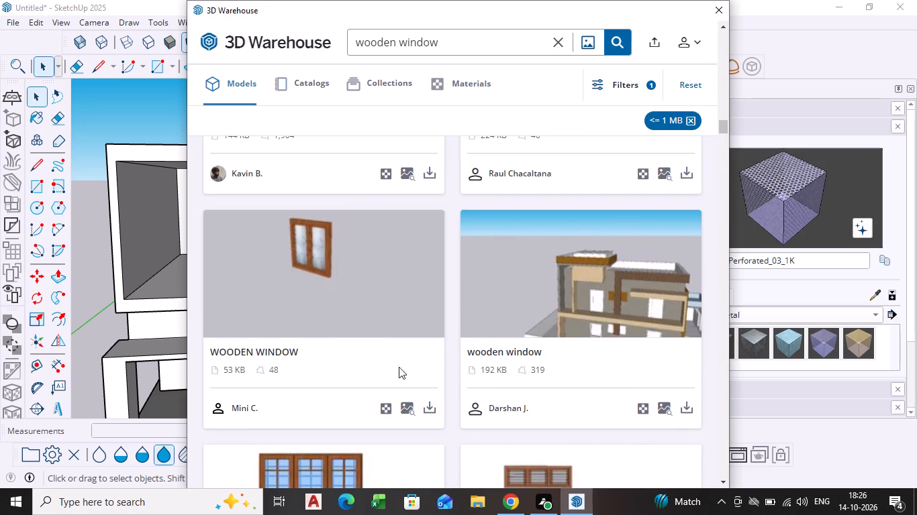
left_click(426, 409)
left_click(416, 269)
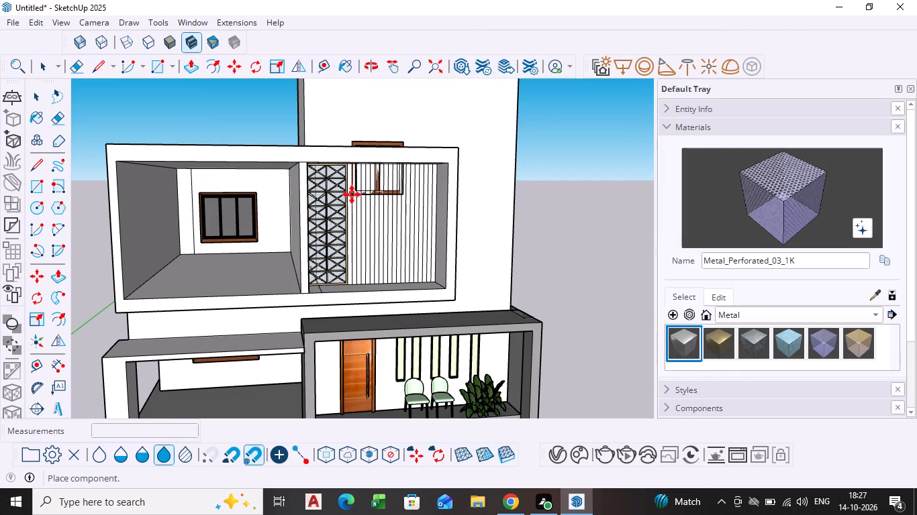
left_click_drag(371, 249, 393, 260)
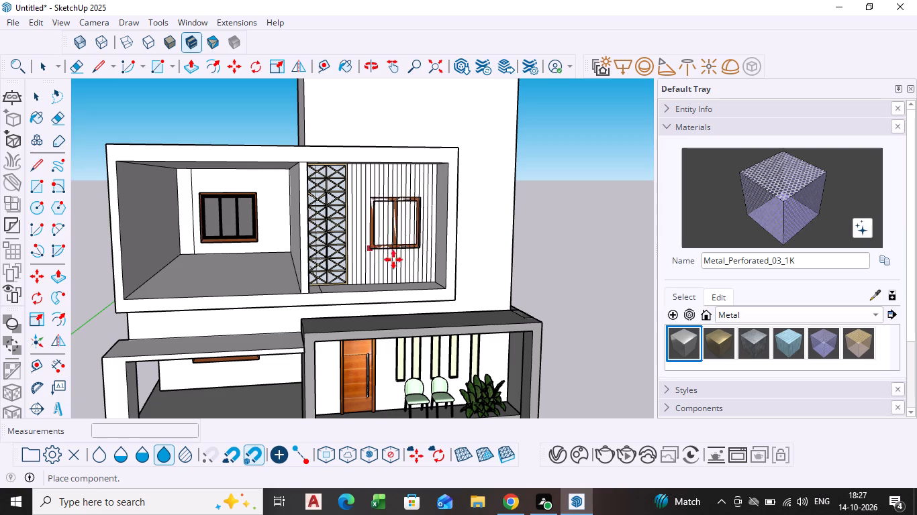
left_click_drag(393, 260, 422, 256)
Move the two-panel window about 9' out of the slatted wall into the open space in front of the upper bay.
scroll(381, 243, "down", 3)
middle_click_drag(381, 243, 399, 241)
scroll(463, 239, "up", 2)
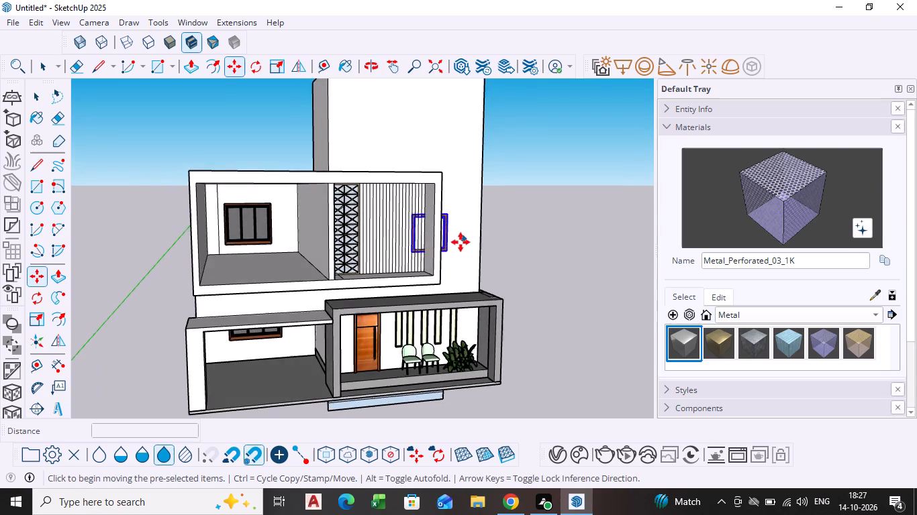
scroll(461, 242, "up", 2)
left_click(439, 250)
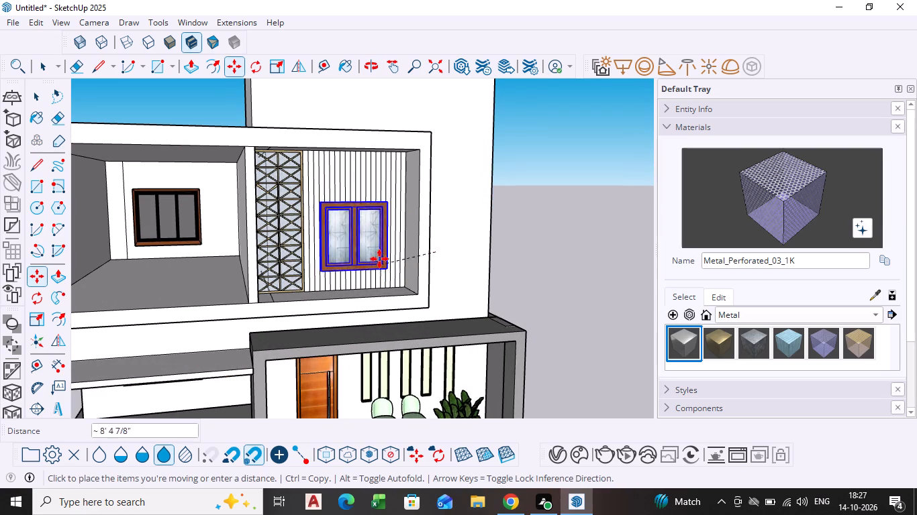
scroll(374, 224, "down", 1)
middle_click_drag(374, 224, 447, 233)
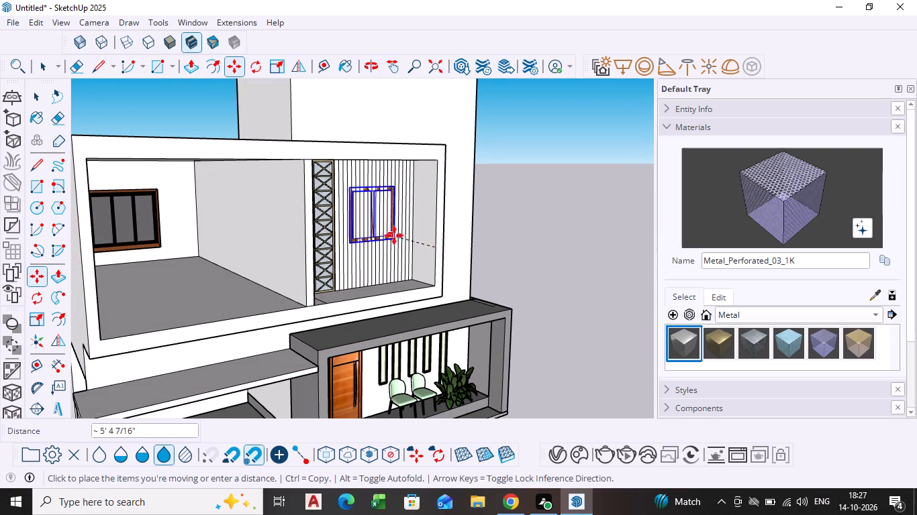
scroll(400, 235, "down", 1)
middle_click_drag(400, 235, 448, 246)
scroll(414, 234, "up", 4)
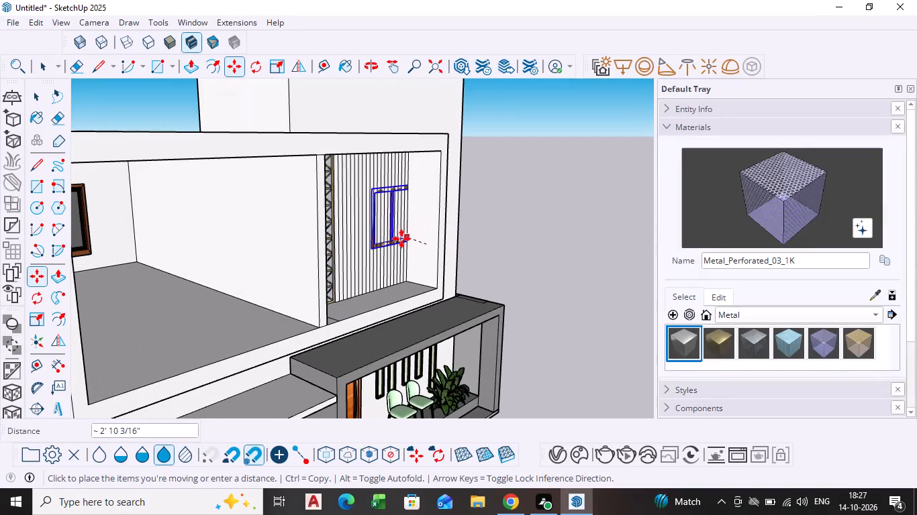
middle_click_drag(385, 230, 432, 244)
scroll(413, 238, "up", 4)
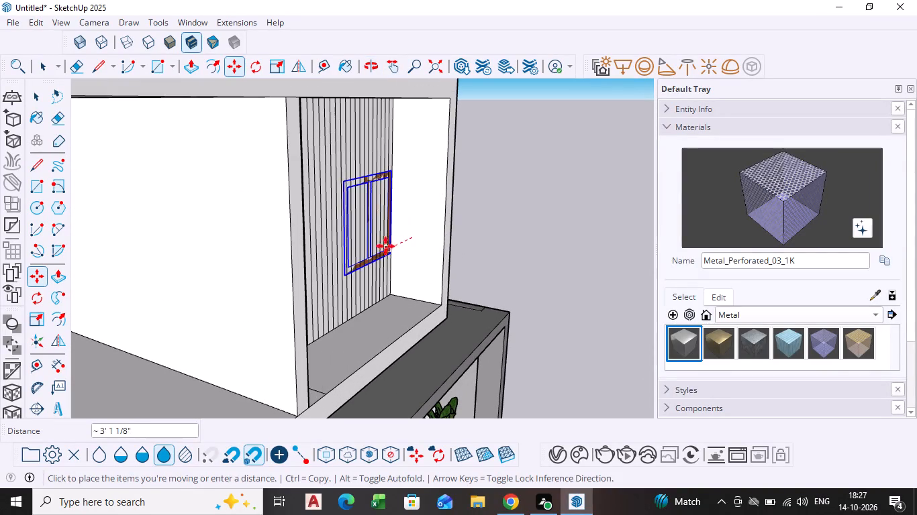
left_click(530, 224)
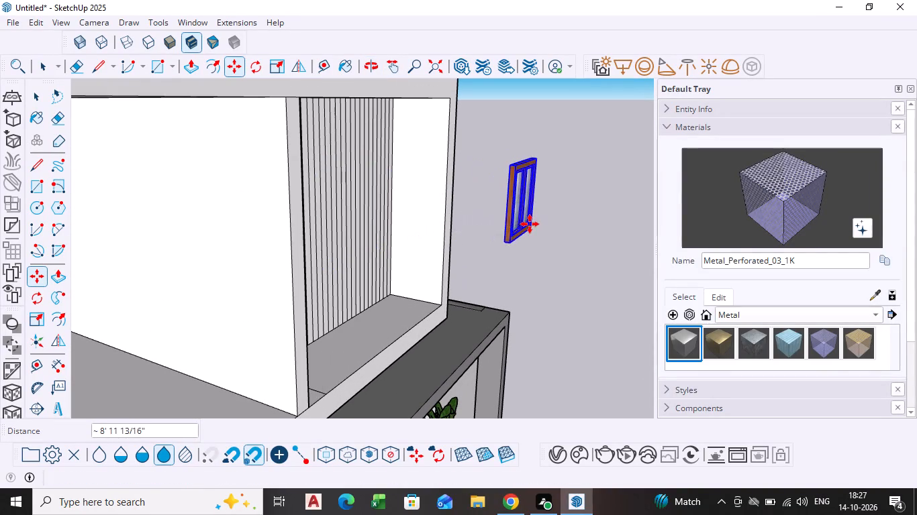
Move the window by its lower back corner about 12' 6" onto the face of the slatted wall beside the lattice.
scroll(501, 226, "up", 7)
middle_click_drag(543, 231, 493, 244)
scroll(493, 255, "up", 4)
scroll(536, 234, "down", 1)
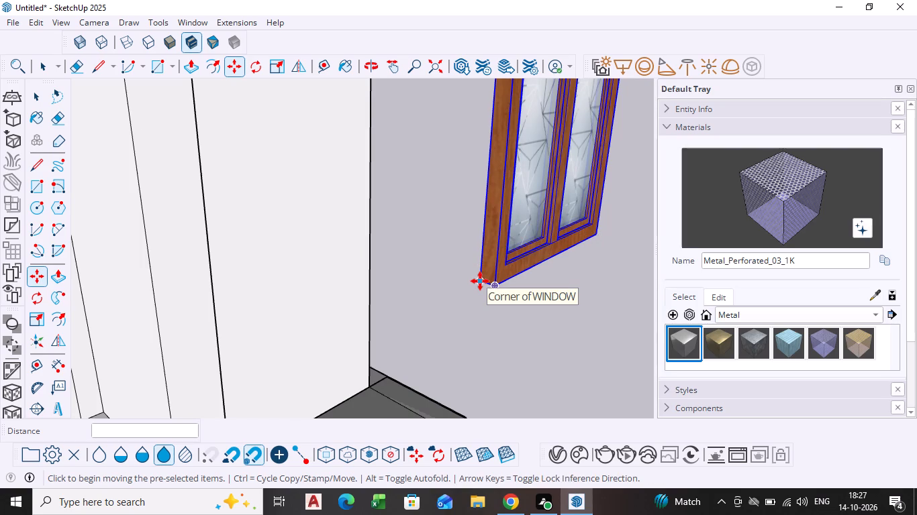
scroll(480, 282, "down", 1)
middle_click_drag(481, 282, 597, 244, "shift")
scroll(346, 274, "down", 12)
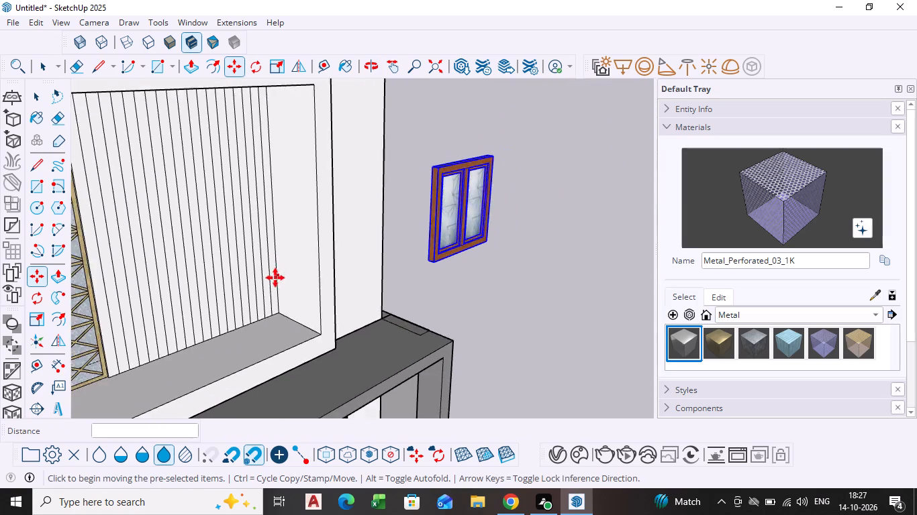
scroll(275, 278, "down", 2)
middle_click_drag(288, 276, 369, 264, "shift")
scroll(489, 257, "up", 8)
left_click(448, 251)
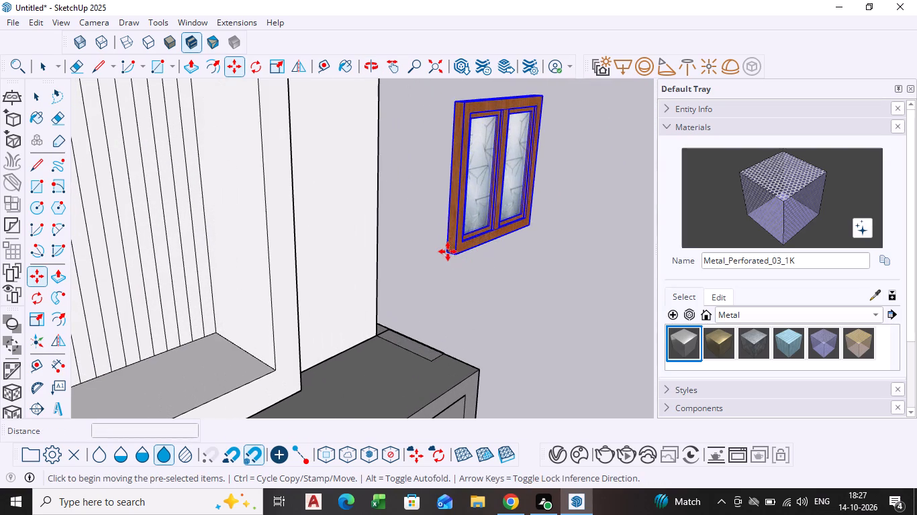
scroll(116, 299, "down", 7)
middle_click_drag(116, 299, 342, 271)
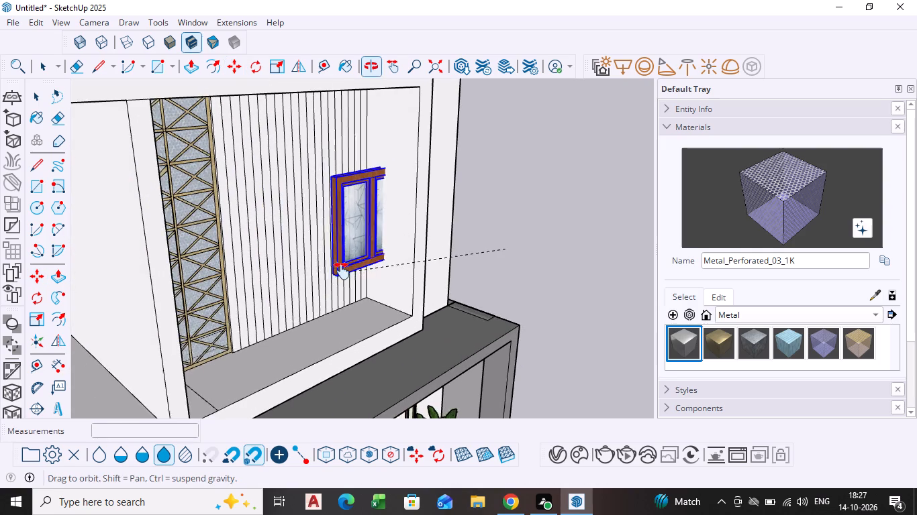
middle_click_drag(342, 271, 342, 271)
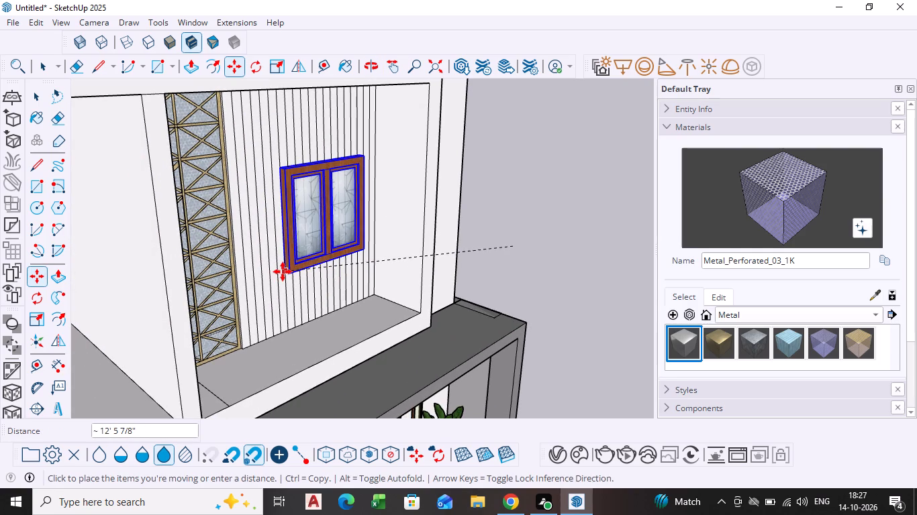
left_click(283, 272)
Scale the window upward from its top edge so it stands taller on the slatted wall.
middle_click_drag(293, 276, 334, 273)
scroll(311, 270, "up", 8)
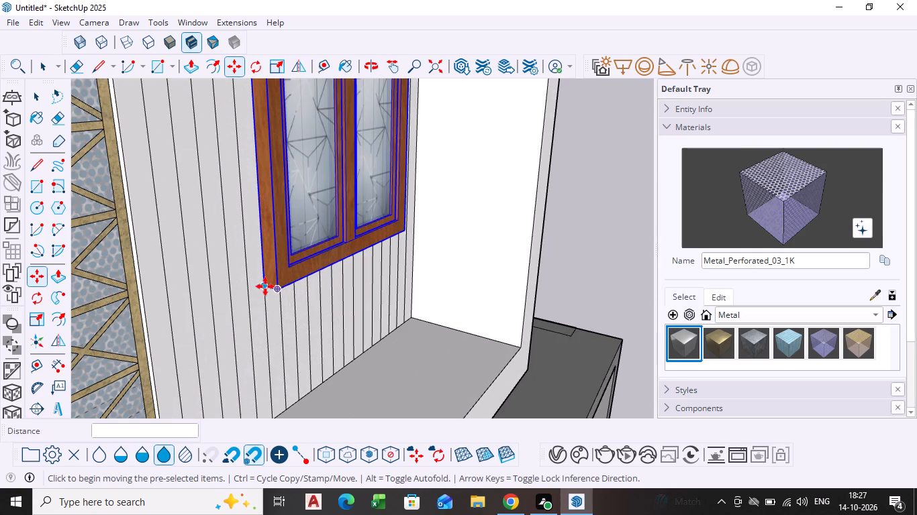
scroll(278, 273, "down", 3)
middle_click_drag(278, 272, 279, 325)
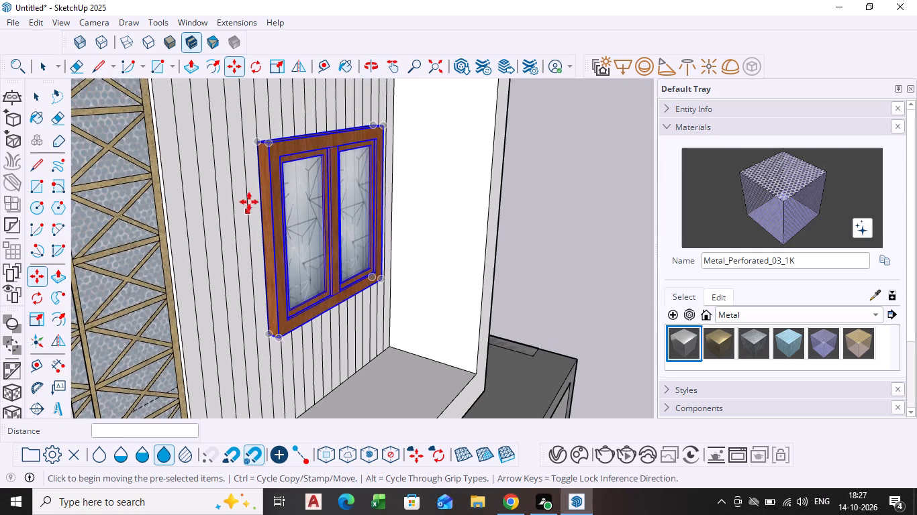
scroll(249, 198, "up", 3)
scroll(260, 179, "down", 3)
middle_click_drag(264, 186, 268, 221)
scroll(286, 168, "down", 2)
middle_click_drag(288, 172, 291, 199, "shift")
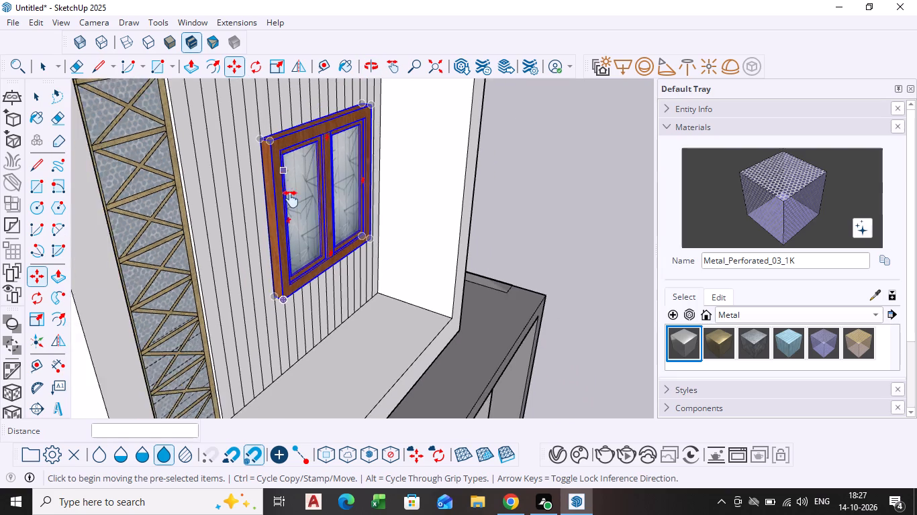
middle_click_drag(291, 199, 295, 243, "shift")
scroll(282, 218, "up", 3)
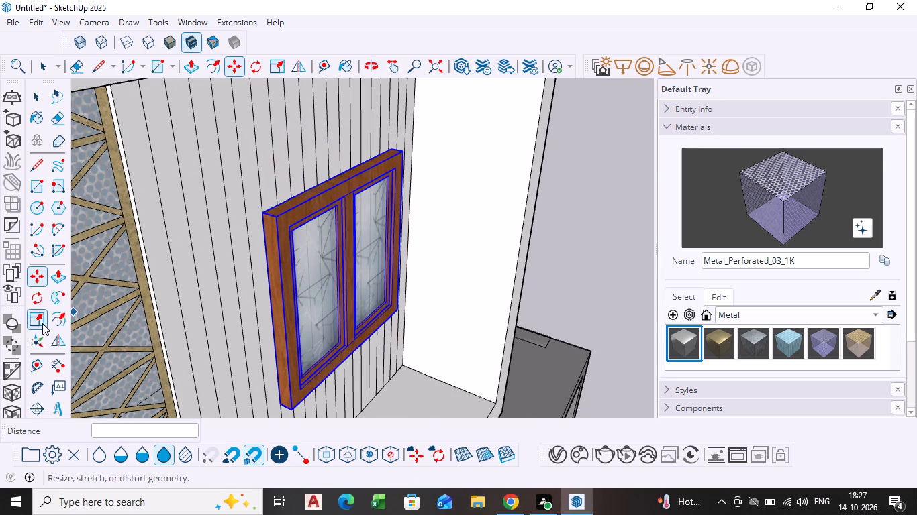
left_click(42, 323)
middle_click_drag(334, 180, 343, 213)
scroll(341, 187, "up", 4)
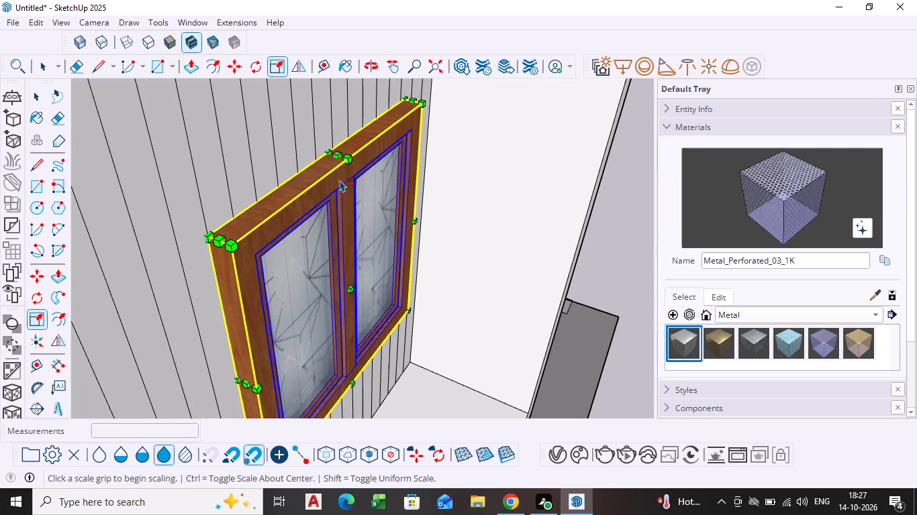
left_click(335, 154)
scroll(318, 131, "down", 4)
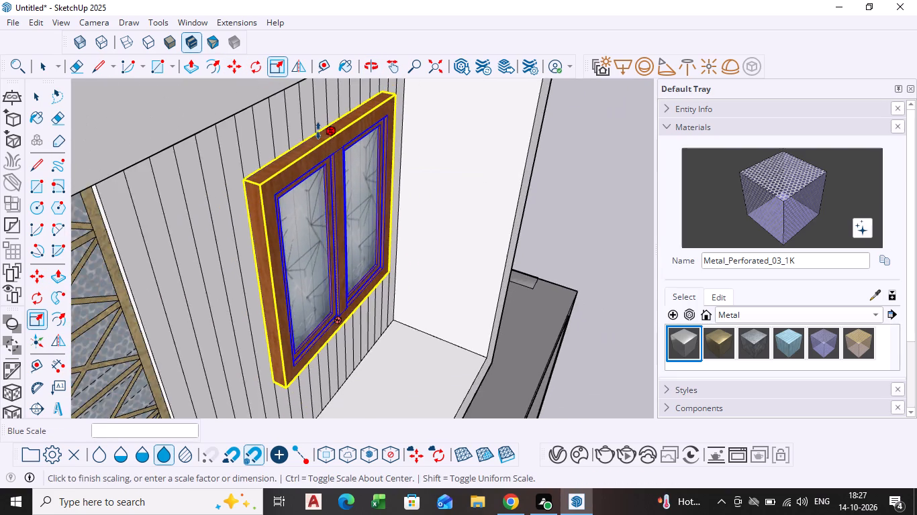
scroll(318, 131, "down", 5)
middle_click_drag(318, 131, 318, 178)
middle_click_drag(318, 178, 311, 115)
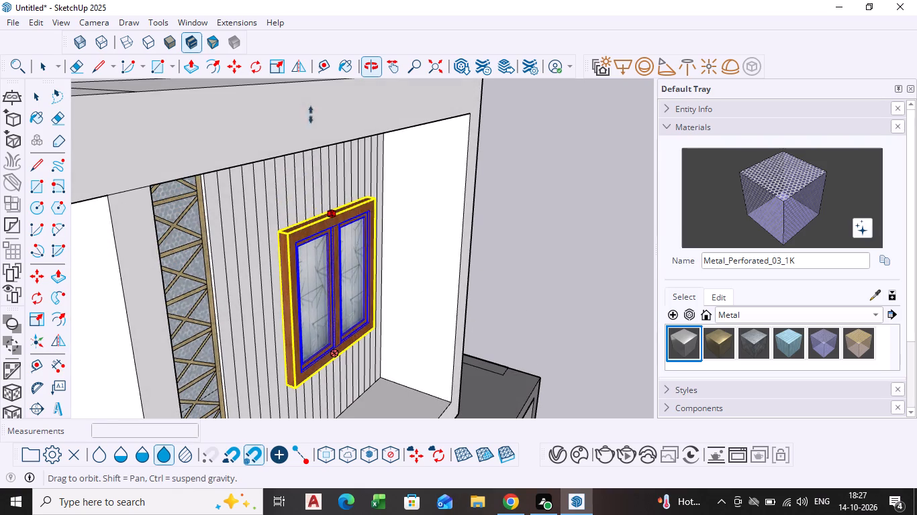
scroll(336, 169, "down", 1)
middle_click_drag(336, 169, 326, 161)
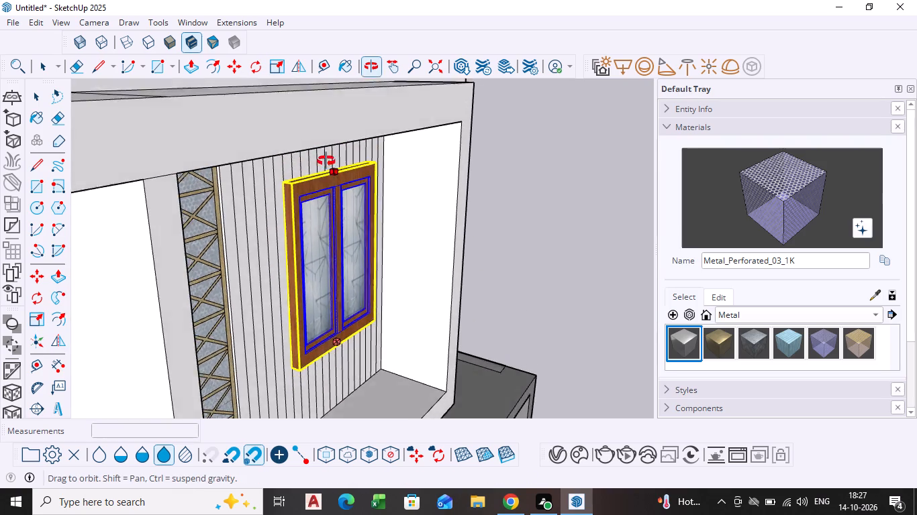
middle_click_drag(326, 161, 302, 148)
left_click(316, 190)
Scale the window's width by about 1.40 toward the lattice and clear the selection.
middle_click_drag(300, 266, 330, 266)
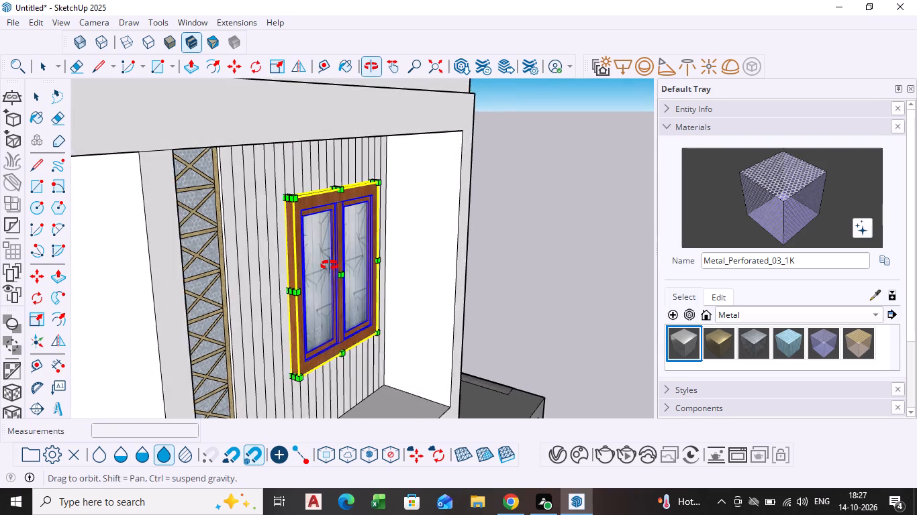
middle_click_drag(330, 266, 337, 266)
scroll(309, 288, "up", 4)
left_click(276, 291)
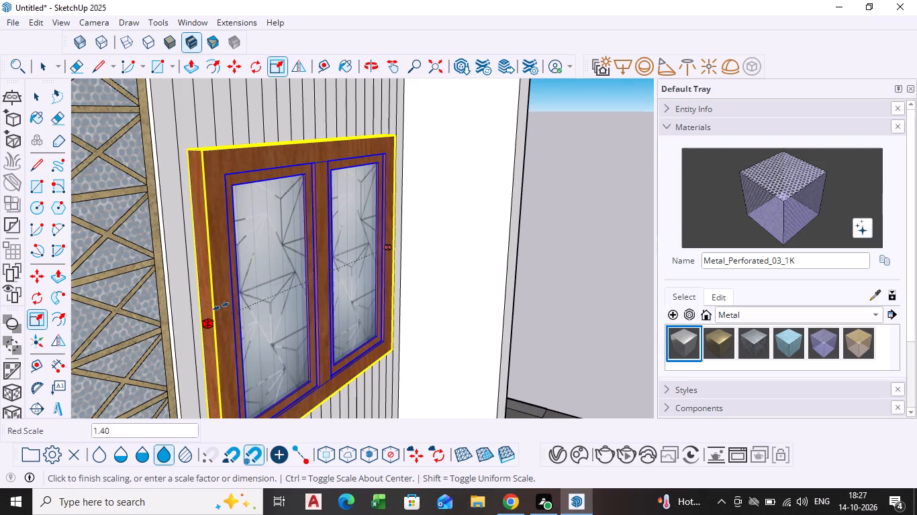
left_click(228, 306)
scroll(345, 306, "down", 4)
middle_click_drag(345, 306, 234, 302)
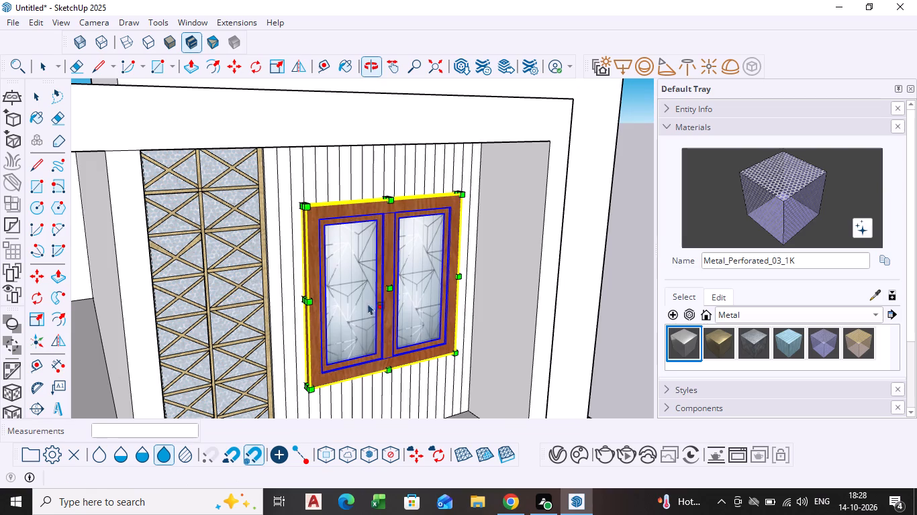
key("space")
left_click(611, 266)
Examine the resized window's proportions and position against the lattice, slatted wall and upper bay frame.
scroll(434, 260, "down", 5)
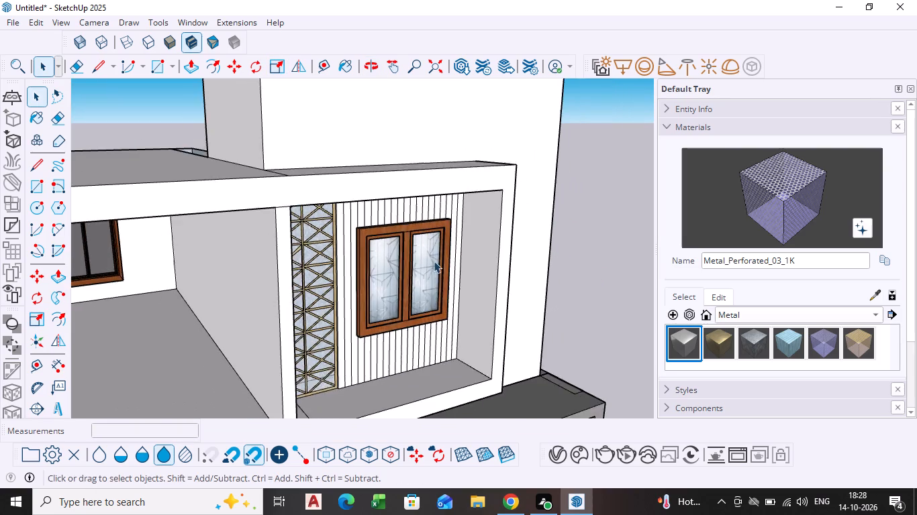
middle_click_drag(426, 271, 348, 270)
scroll(425, 272, "down", 5)
middle_click_drag(403, 278, 385, 255)
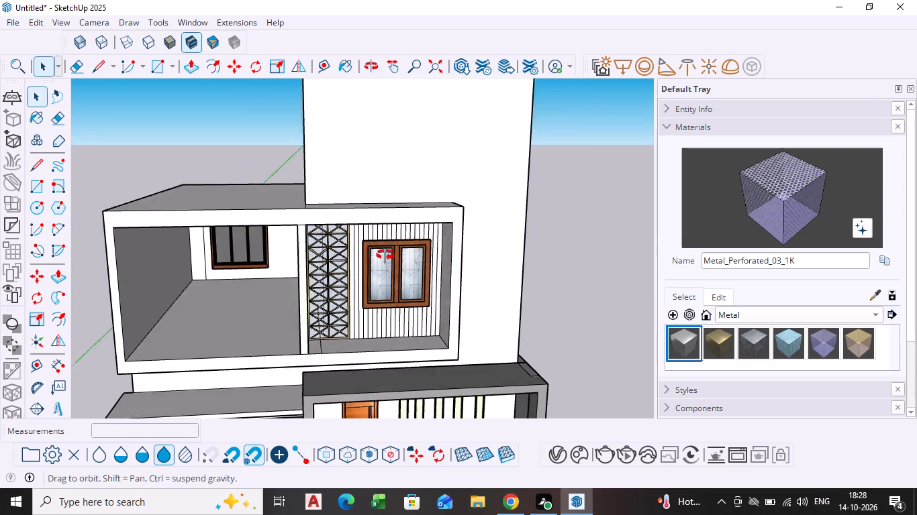
middle_click_drag(385, 255, 382, 250)
scroll(383, 253, "up", 3)
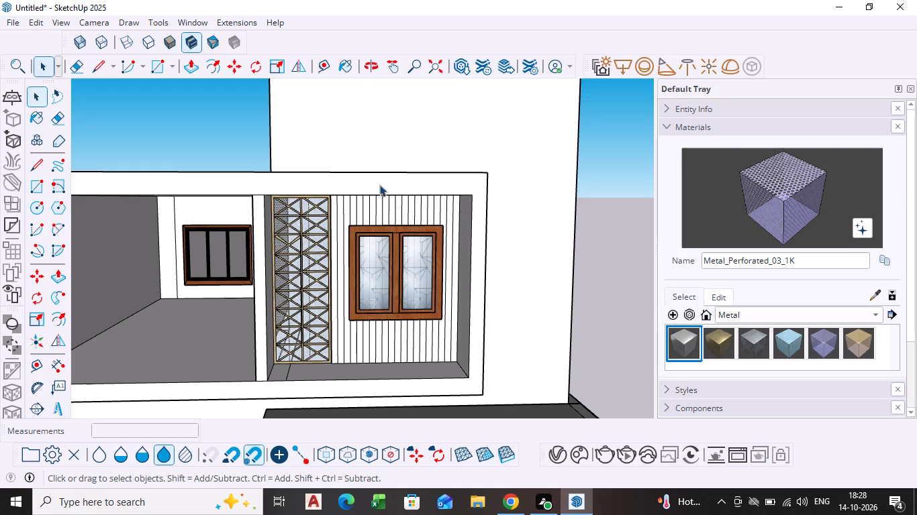
scroll(417, 299, "up", 5)
middle_click_drag(394, 300, 402, 288)
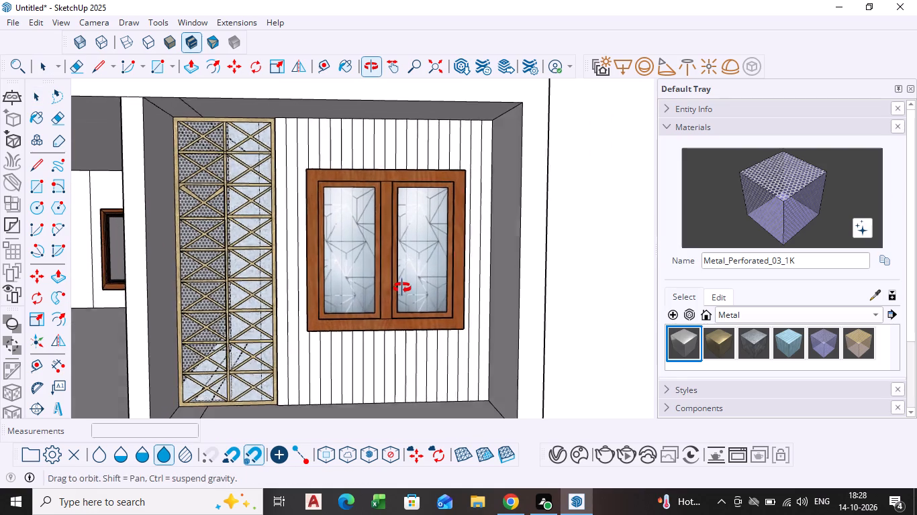
middle_click_drag(402, 288, 405, 284)
scroll(376, 282, "up", 4)
scroll(375, 281, "down", 3)
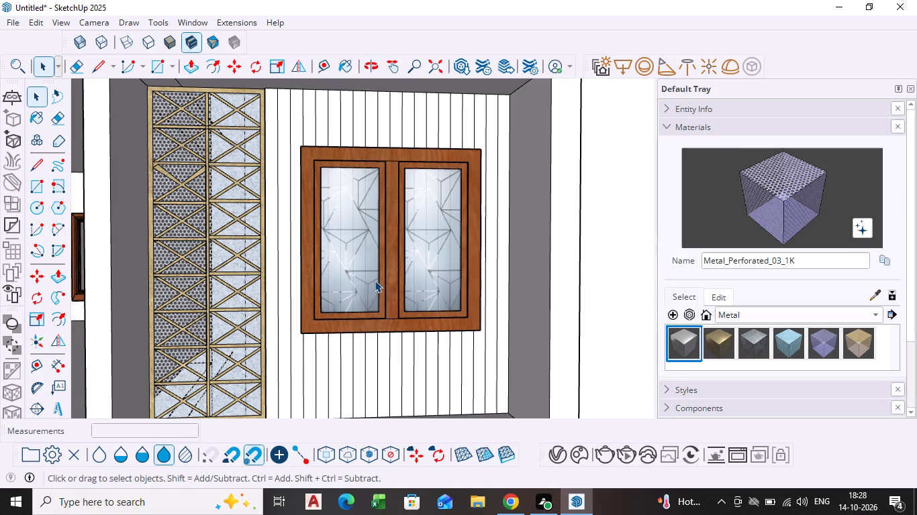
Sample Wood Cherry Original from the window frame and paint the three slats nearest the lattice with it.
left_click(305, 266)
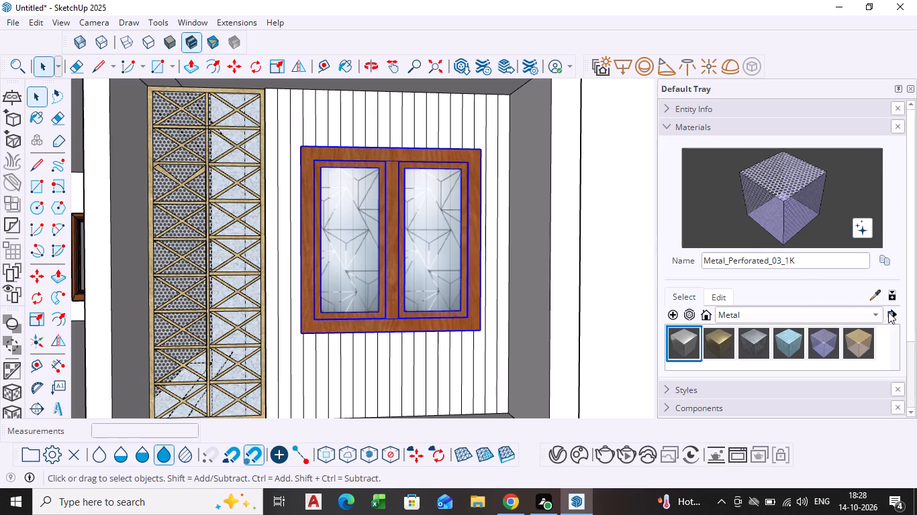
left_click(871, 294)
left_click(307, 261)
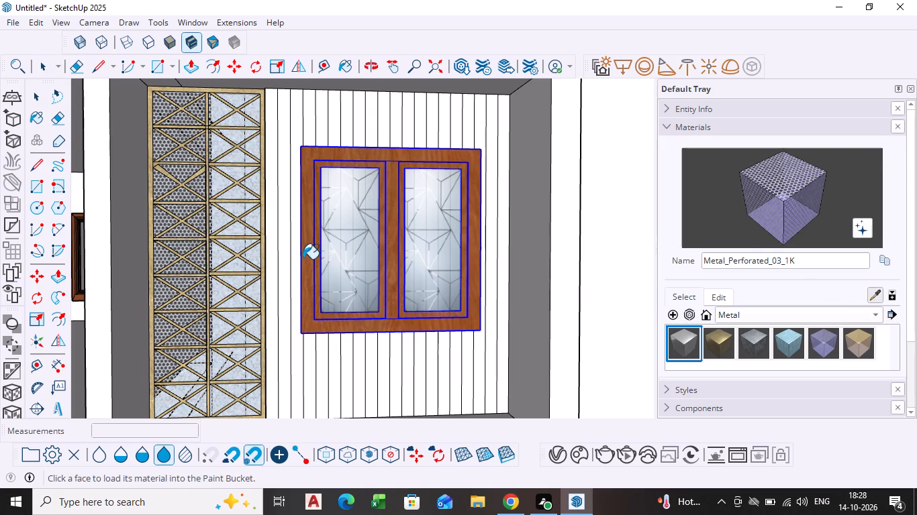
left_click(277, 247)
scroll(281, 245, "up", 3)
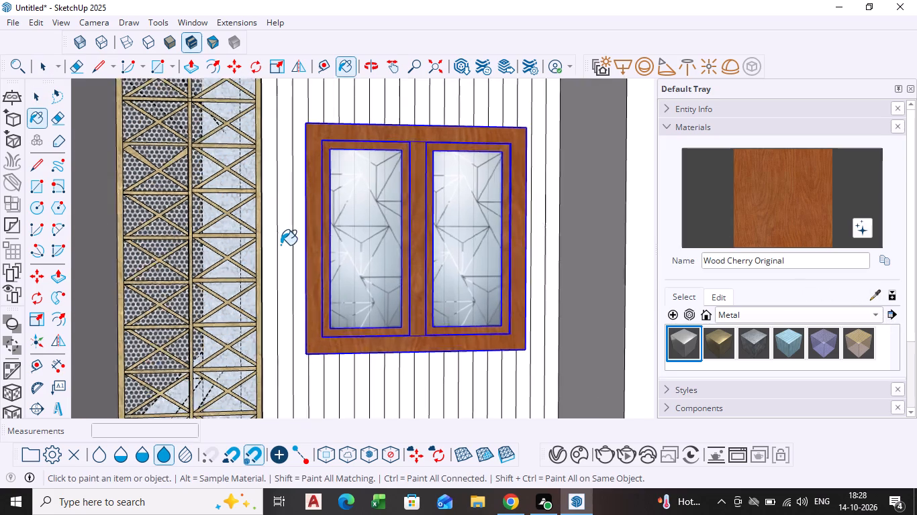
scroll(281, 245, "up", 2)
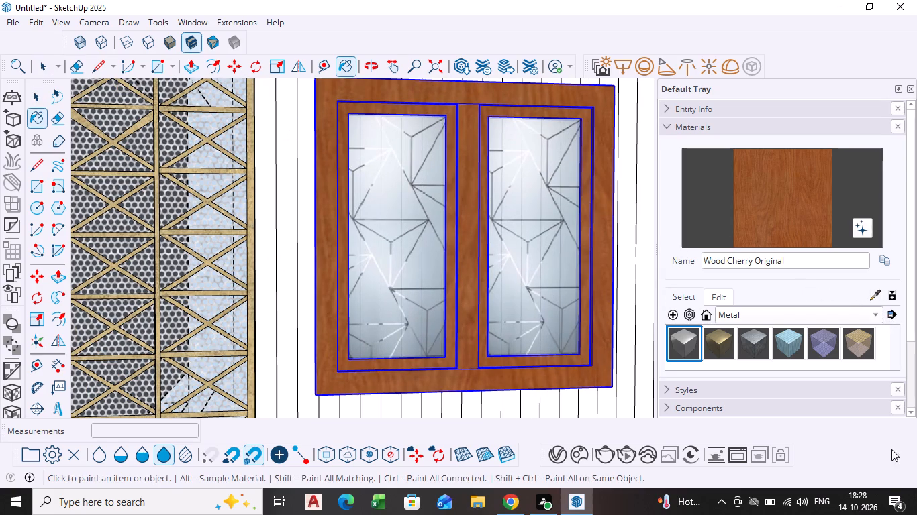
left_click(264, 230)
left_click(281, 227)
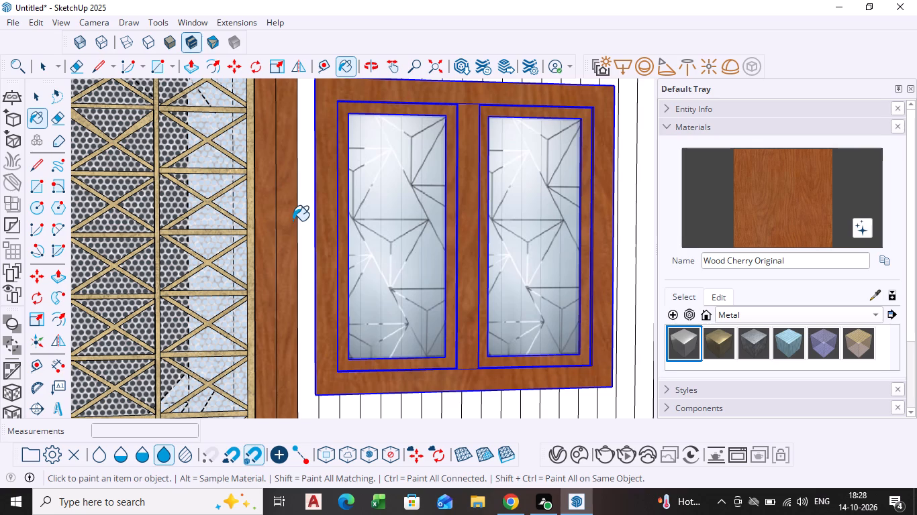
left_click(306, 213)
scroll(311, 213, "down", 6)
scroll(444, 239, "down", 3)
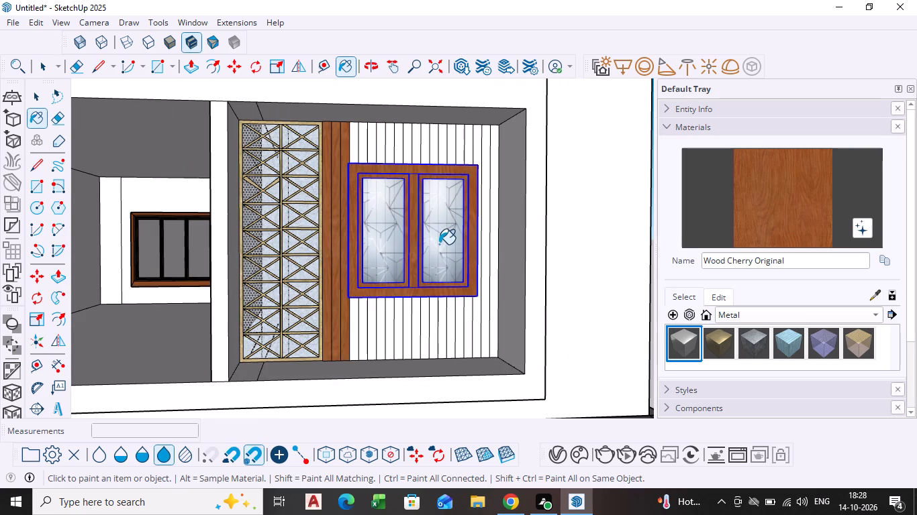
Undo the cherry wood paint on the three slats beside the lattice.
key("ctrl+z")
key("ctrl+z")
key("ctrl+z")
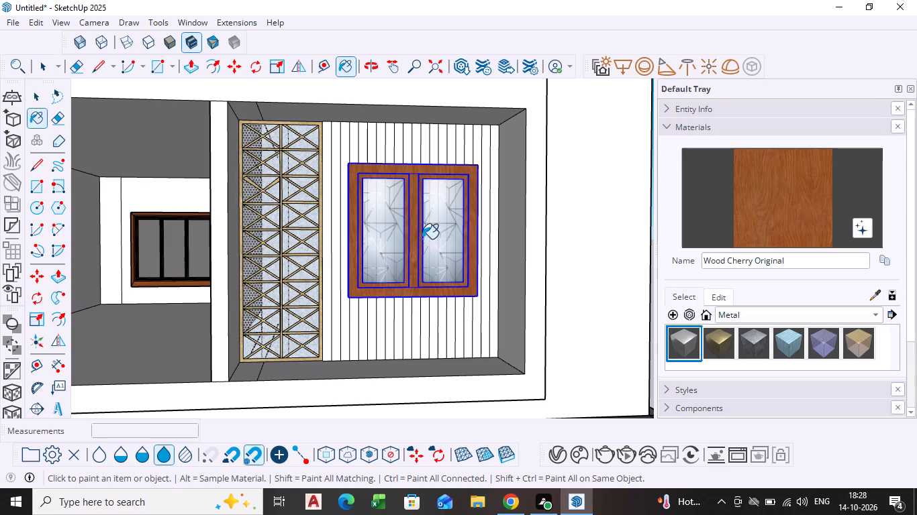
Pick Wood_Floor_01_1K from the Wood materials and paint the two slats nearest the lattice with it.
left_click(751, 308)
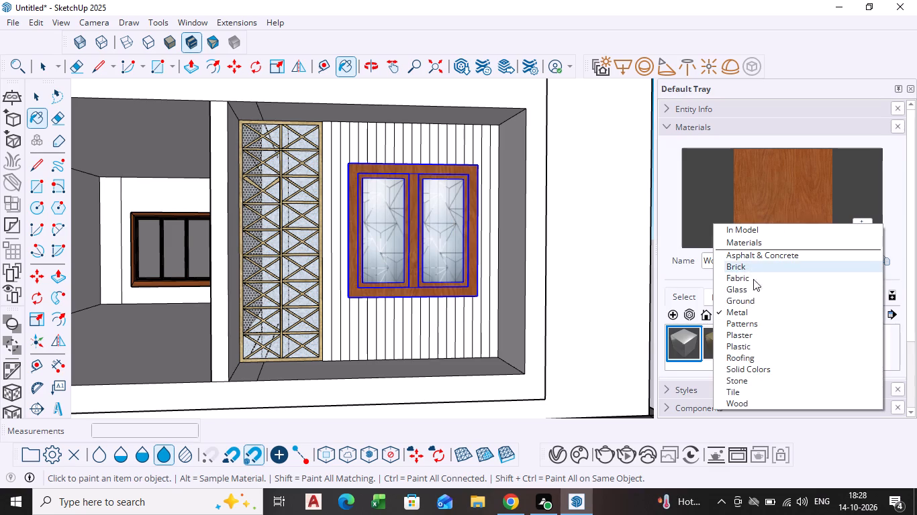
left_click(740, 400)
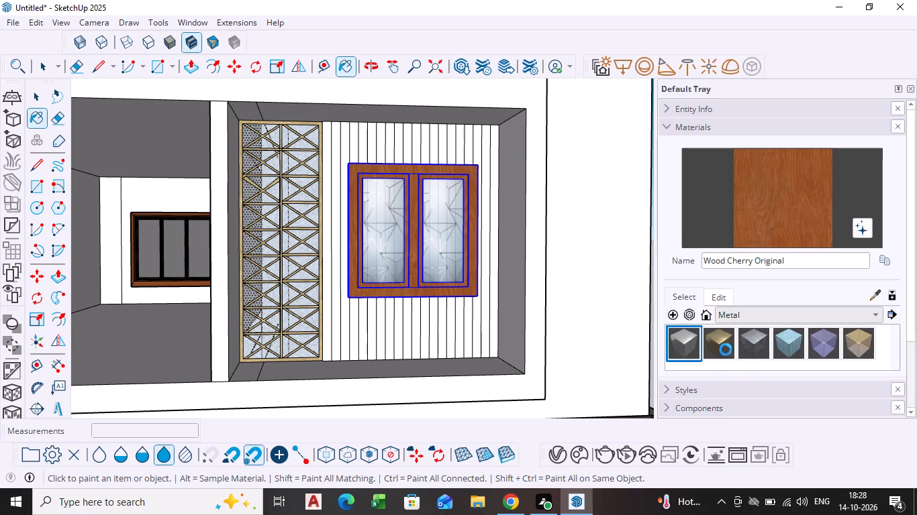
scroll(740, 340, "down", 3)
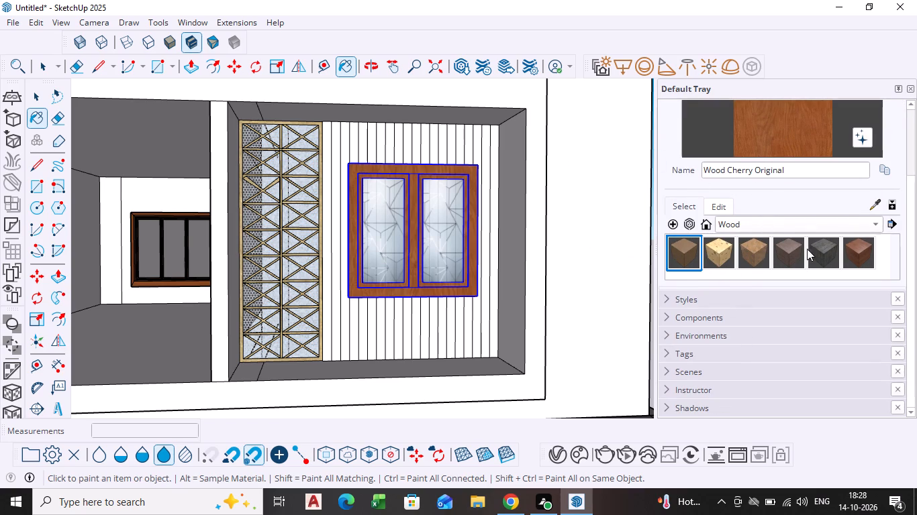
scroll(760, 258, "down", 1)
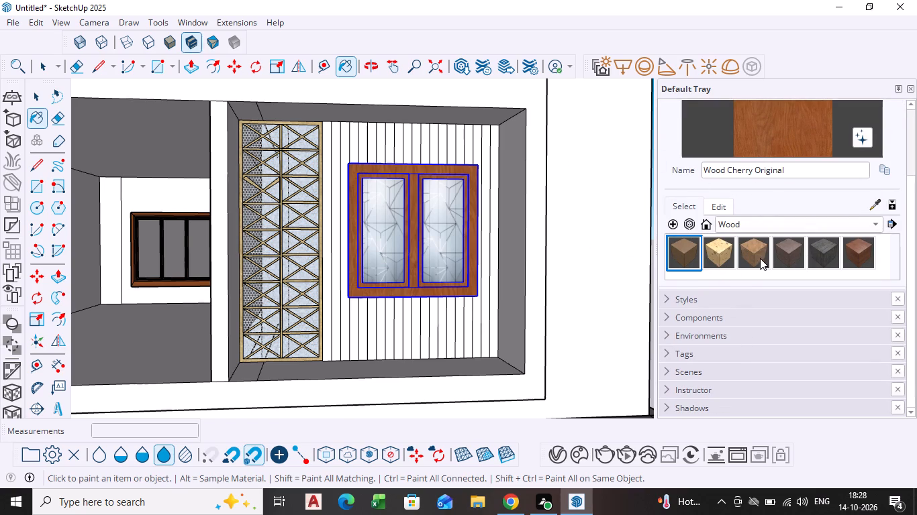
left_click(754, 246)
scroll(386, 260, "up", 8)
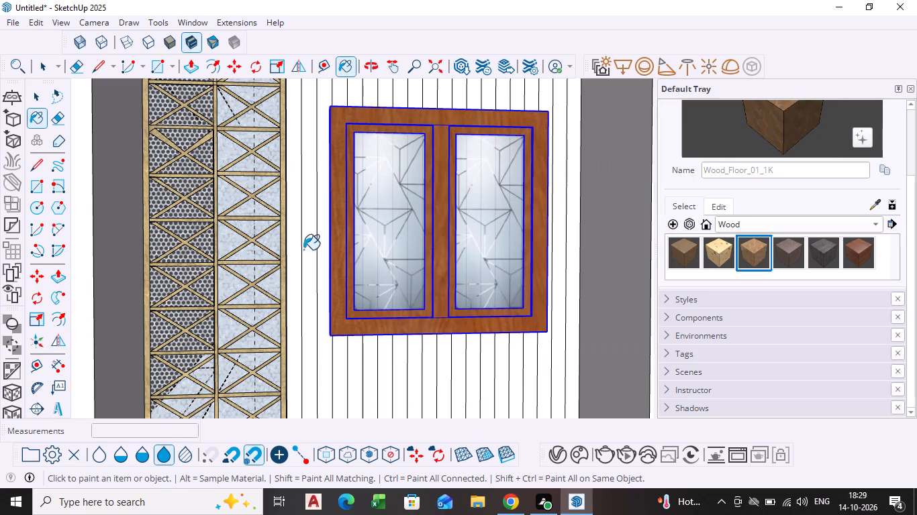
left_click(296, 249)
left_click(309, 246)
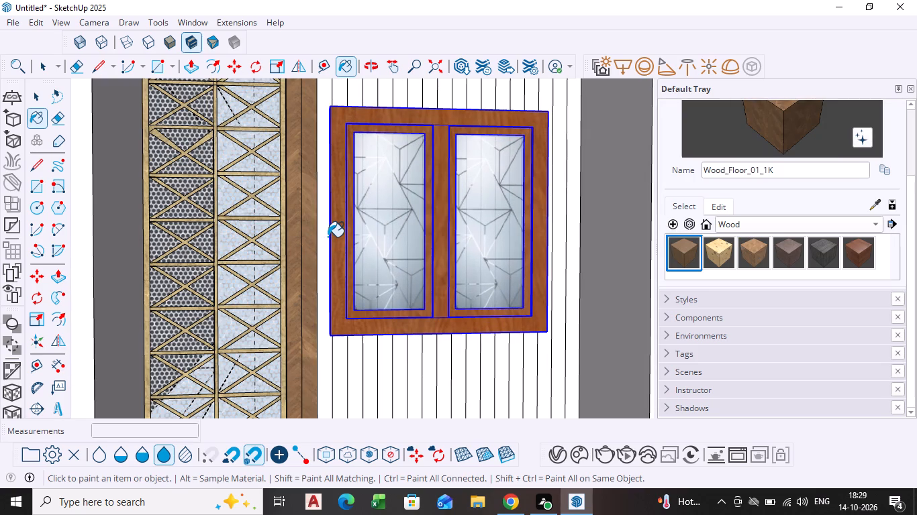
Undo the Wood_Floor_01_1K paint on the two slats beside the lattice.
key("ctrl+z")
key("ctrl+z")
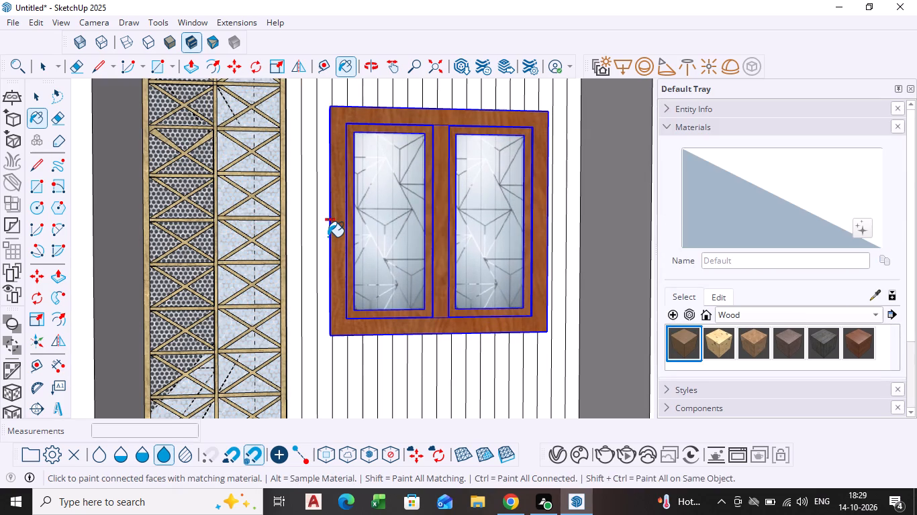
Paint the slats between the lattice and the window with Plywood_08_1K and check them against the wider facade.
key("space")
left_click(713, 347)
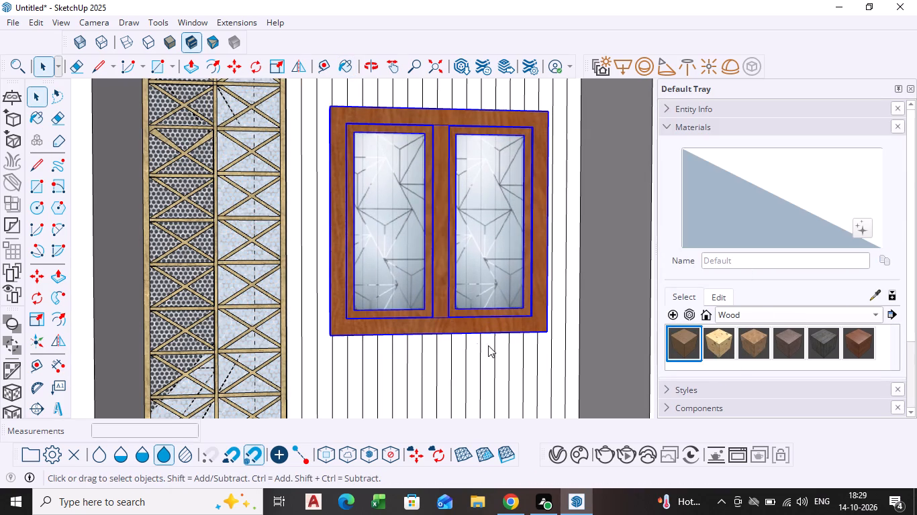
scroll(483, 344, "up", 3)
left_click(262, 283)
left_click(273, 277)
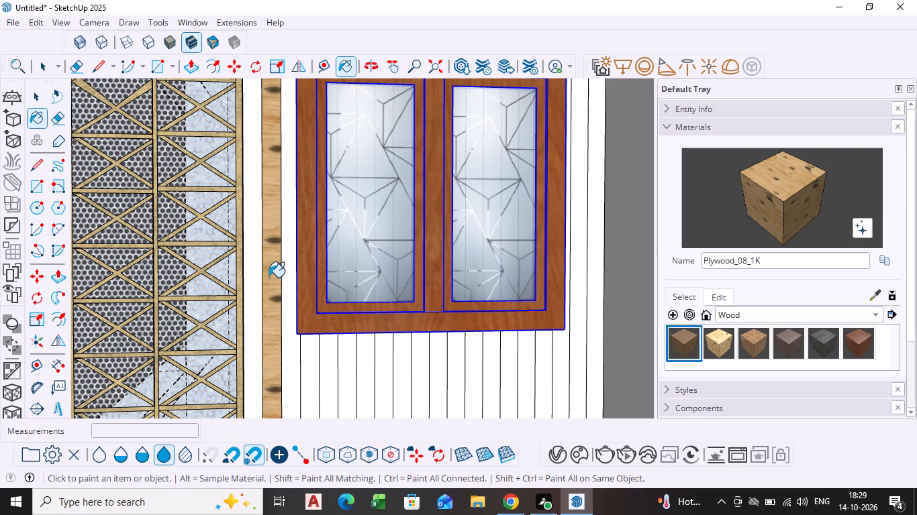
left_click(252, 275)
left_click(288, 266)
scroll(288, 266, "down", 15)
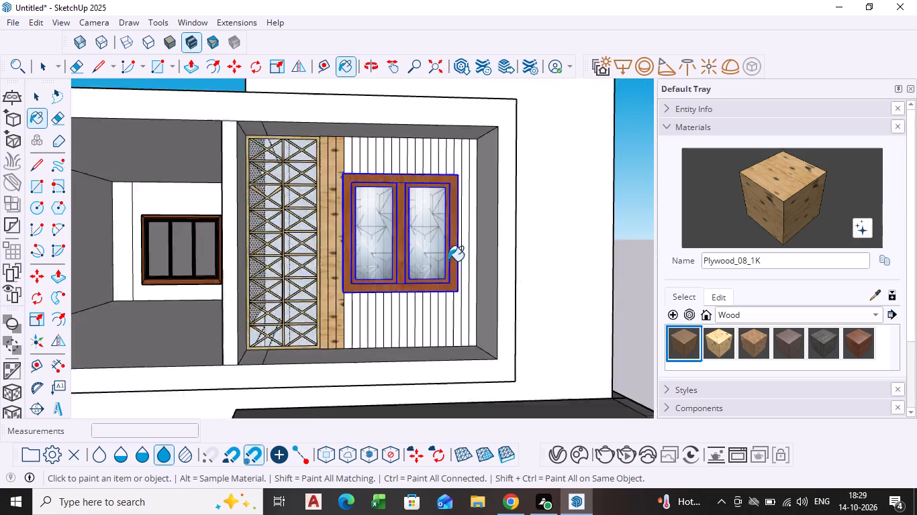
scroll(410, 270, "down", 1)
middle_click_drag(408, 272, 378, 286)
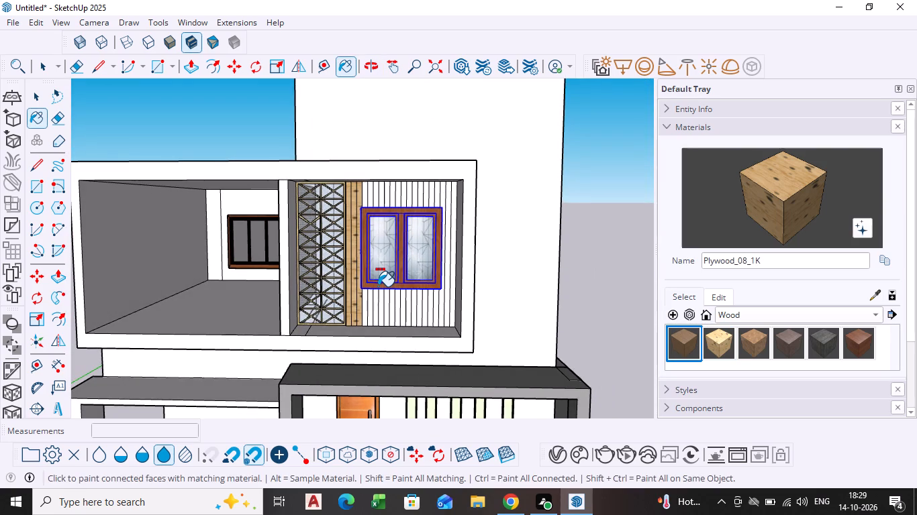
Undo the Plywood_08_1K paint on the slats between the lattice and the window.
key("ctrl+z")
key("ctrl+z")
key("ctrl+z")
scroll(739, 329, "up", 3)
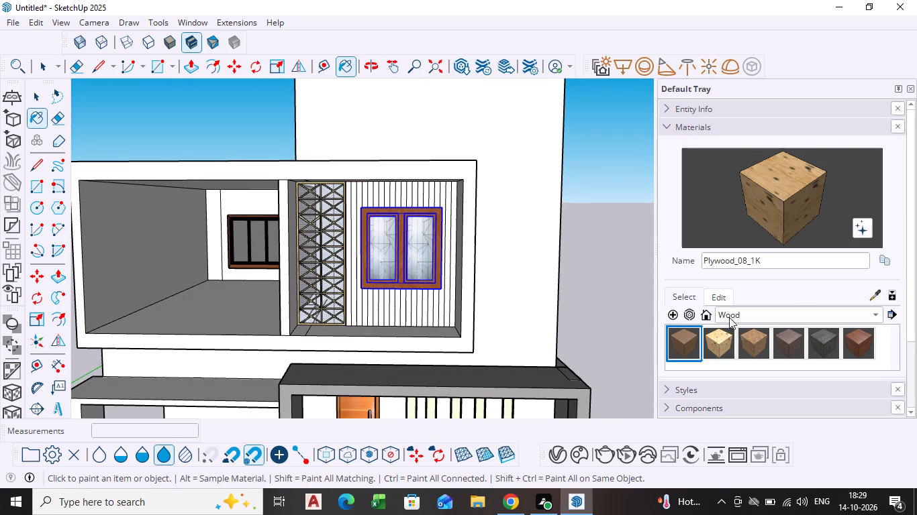
Examine the colour, texture and opacity settings of Wood_Floor_01_1K.
left_click(737, 311)
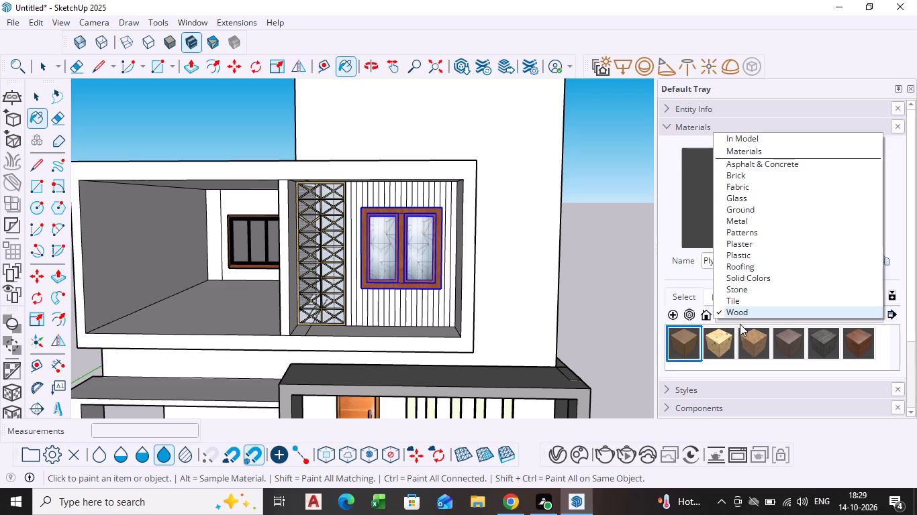
left_click(751, 342)
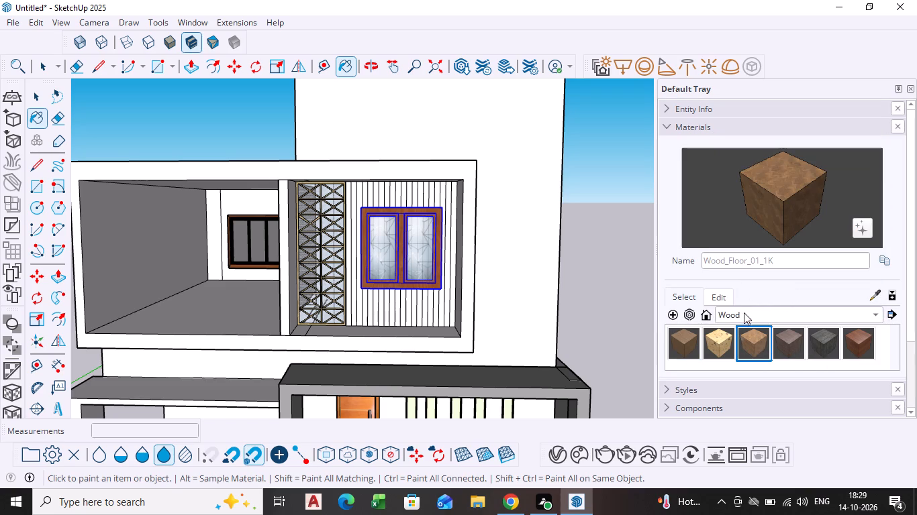
left_click(721, 300)
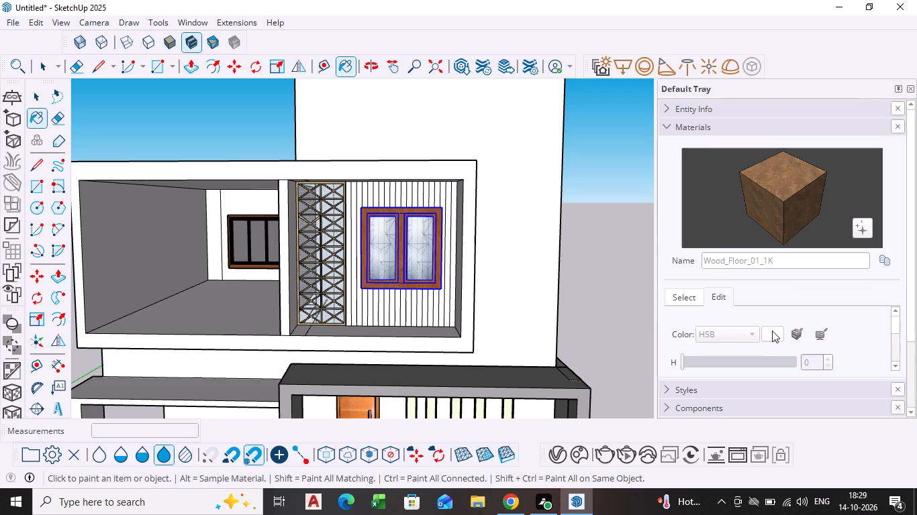
scroll(738, 340, "up", 4)
scroll(765, 342, "down", 4)
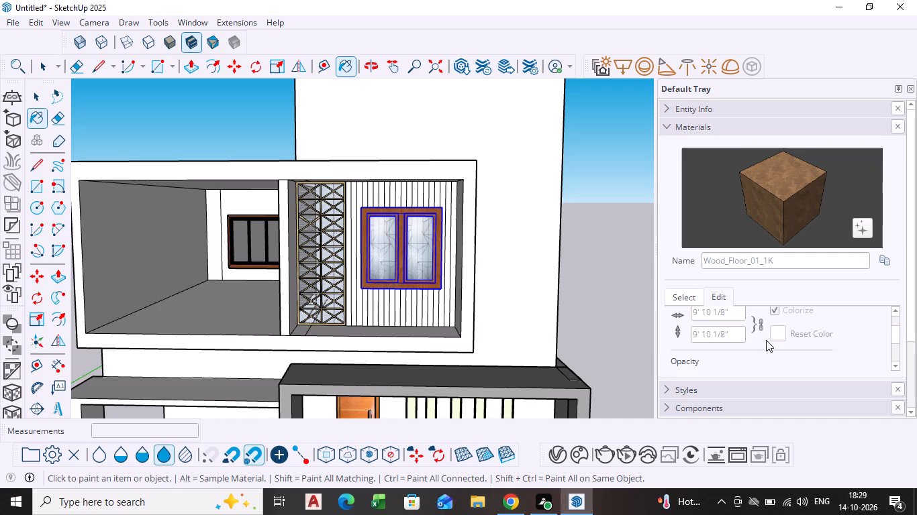
left_click(779, 335)
scroll(777, 327, "down", 4)
scroll(750, 331, "up", 8)
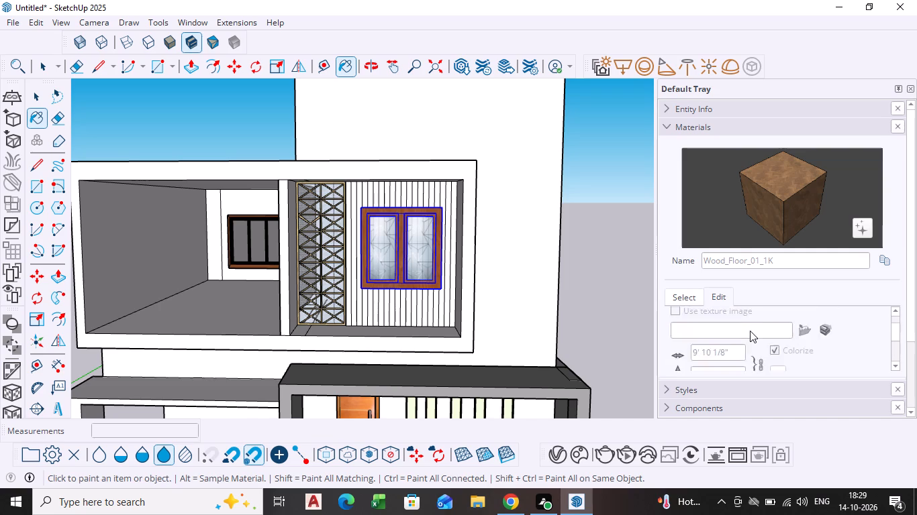
scroll(750, 331, "up", 2)
left_click(690, 298)
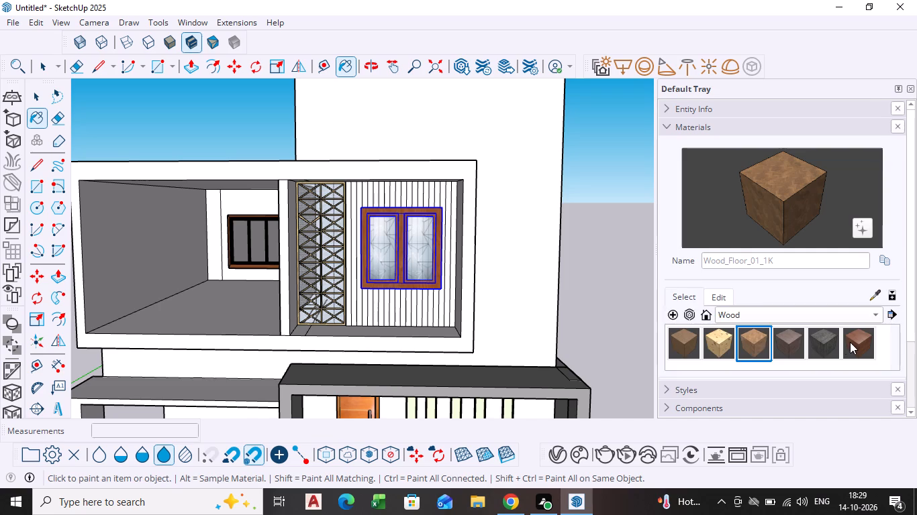
Preview Wood_Veneer_15_1K and Plywood_01_1K in the Wood collection and check Plywood_01_1K's editing settings.
left_click(854, 342)
scroll(787, 320, "down", 3)
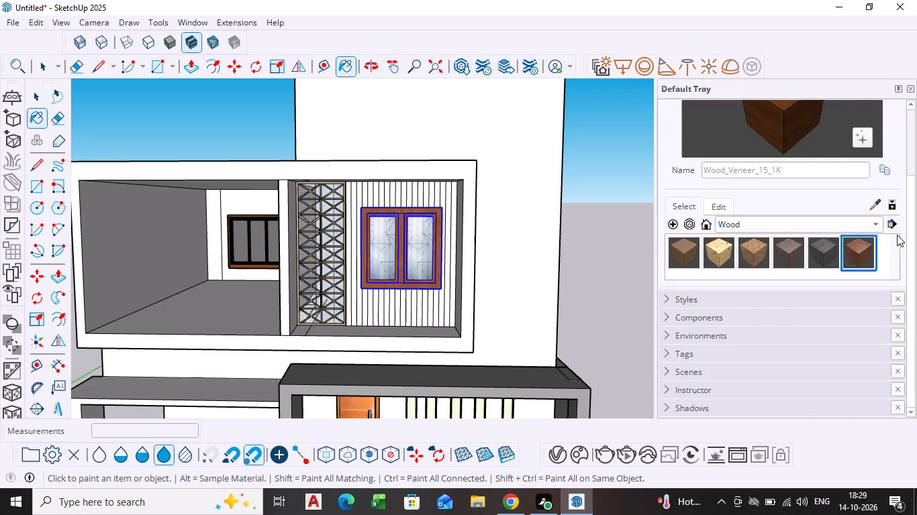
scroll(897, 235, "down", 4)
left_click(682, 257)
scroll(720, 240, "up", 4)
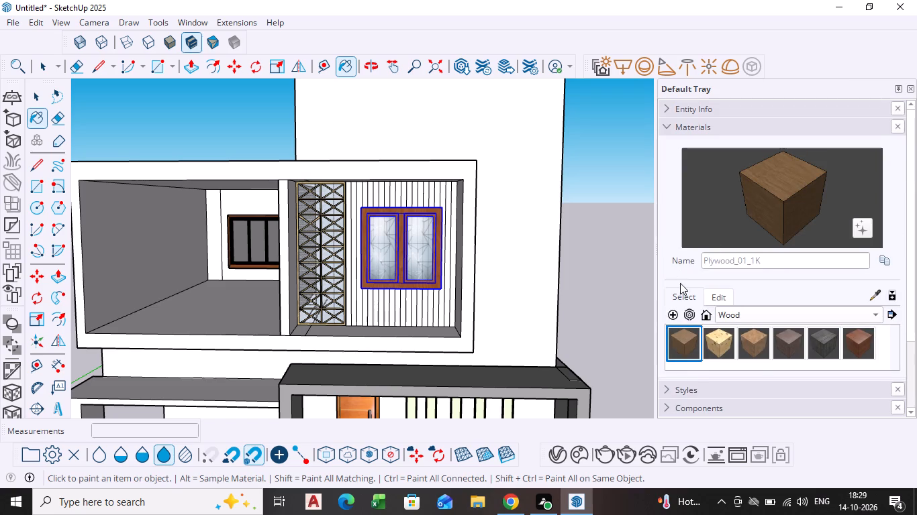
left_click(715, 296)
scroll(725, 327, "down", 2)
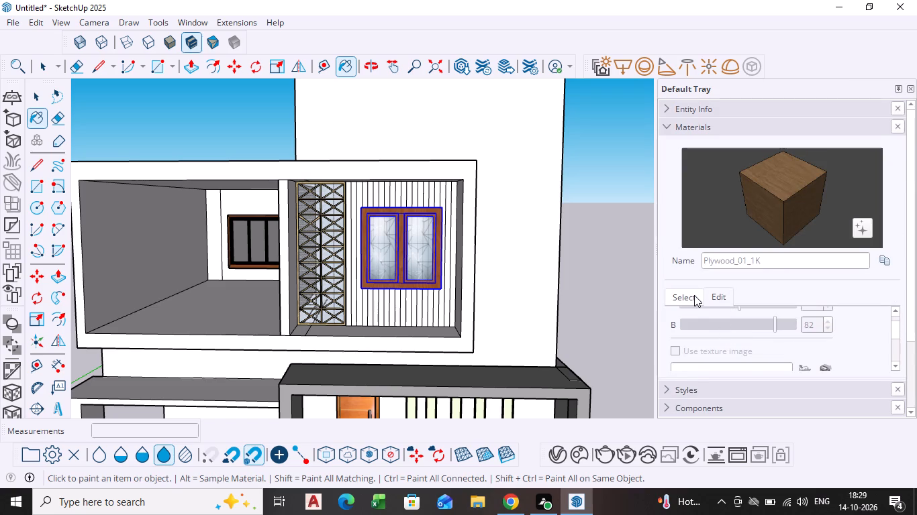
left_click(693, 295)
scroll(748, 335, "down", 2)
scroll(778, 267, "down", 2)
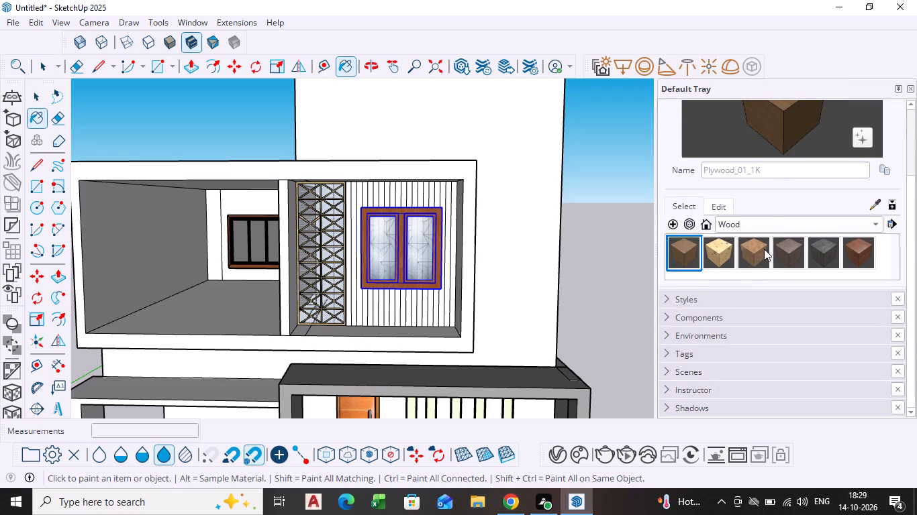
Review Wood_Floor_01_1K again, checking its colour, texture size and surface settings.
left_click(764, 249)
scroll(742, 238, "up", 4)
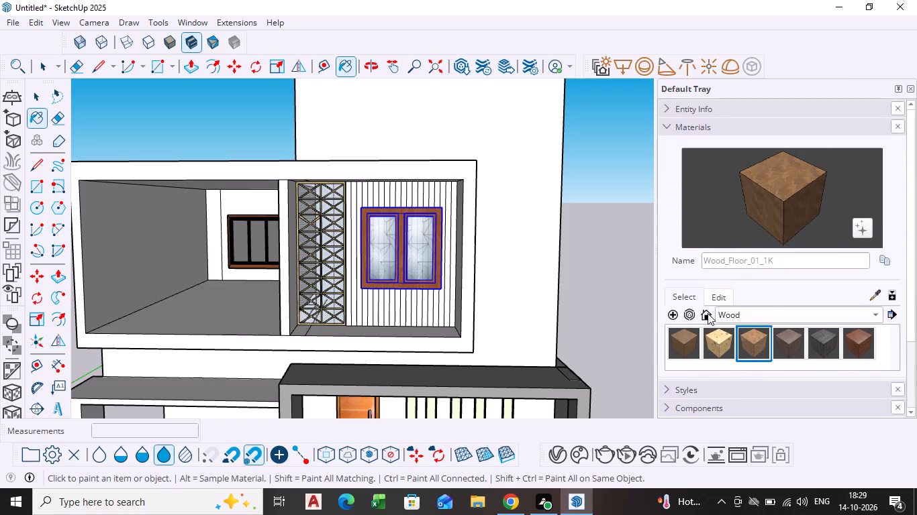
left_click(717, 289)
scroll(719, 305, "down", 5)
scroll(740, 302, "up", 2)
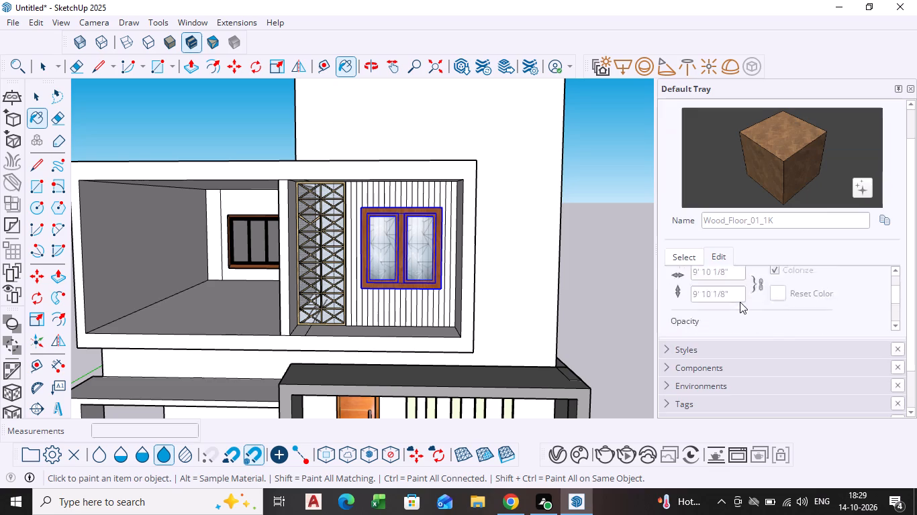
scroll(740, 302, "up", 7)
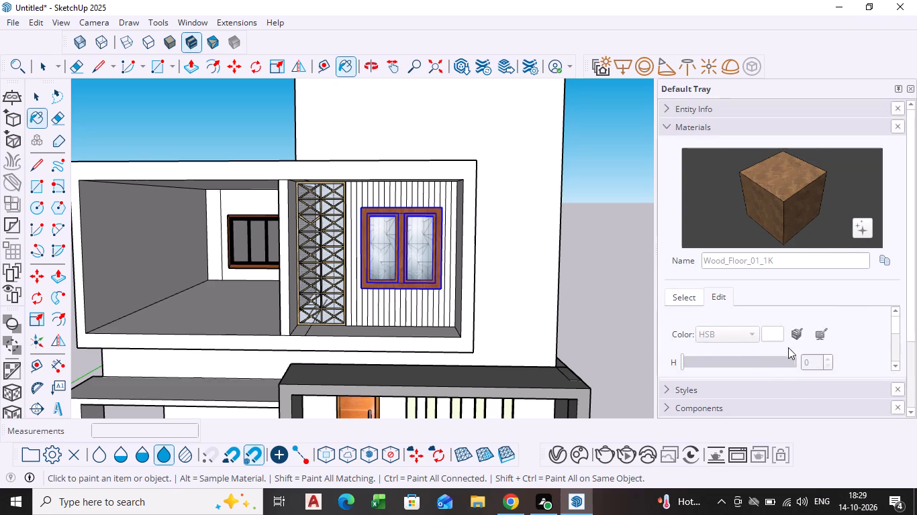
left_click(689, 298)
Examine the darker woods Wood_Floor_12_1K and Wood_Planks_01_1K along with their editing settings.
left_click(793, 349)
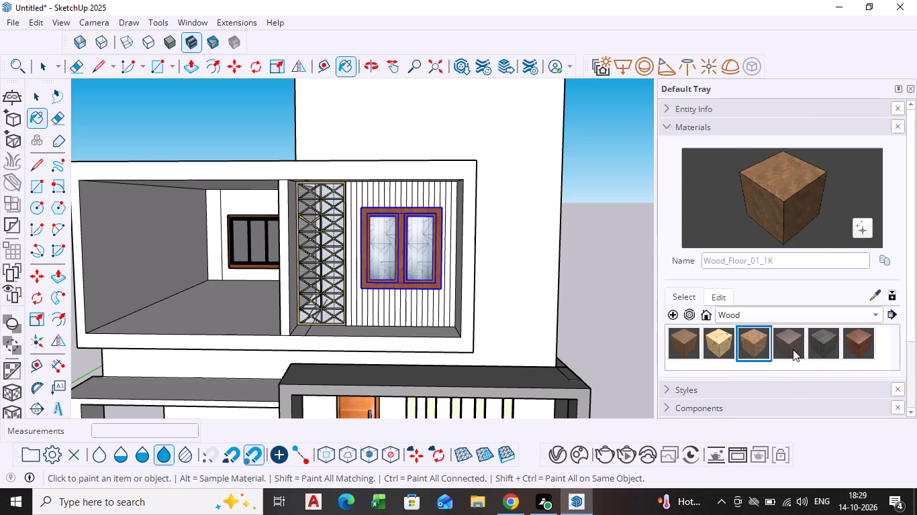
left_click(715, 298)
scroll(724, 317, "down", 4)
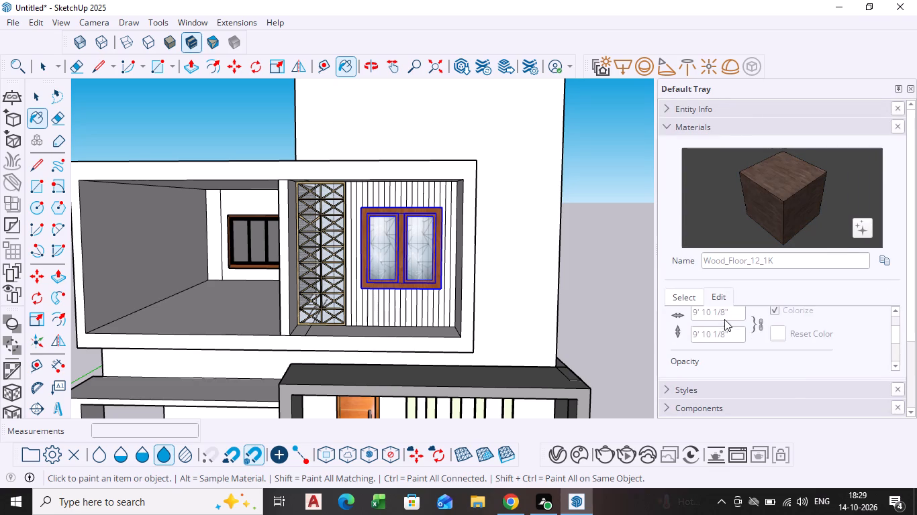
left_click(679, 300)
scroll(758, 321, "up", 4)
left_click(821, 343)
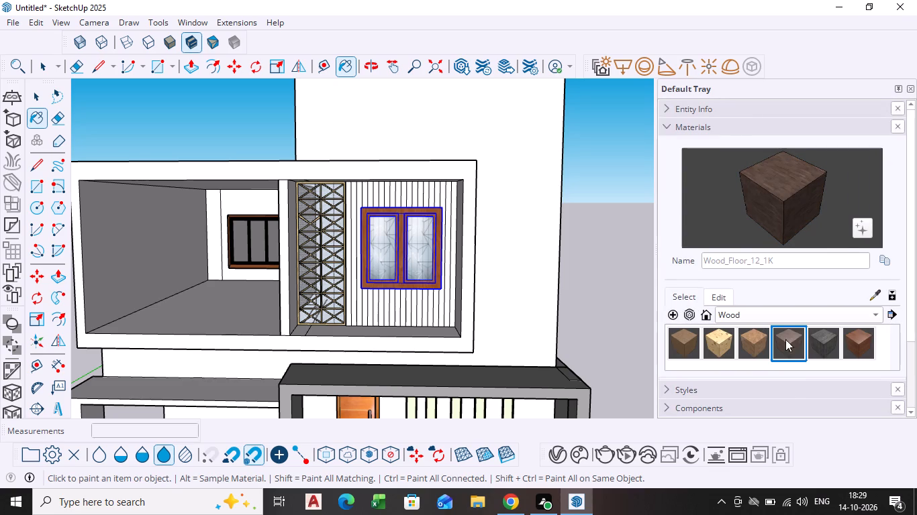
left_click(720, 297)
scroll(729, 321, "down", 9)
scroll(732, 312, "up", 4)
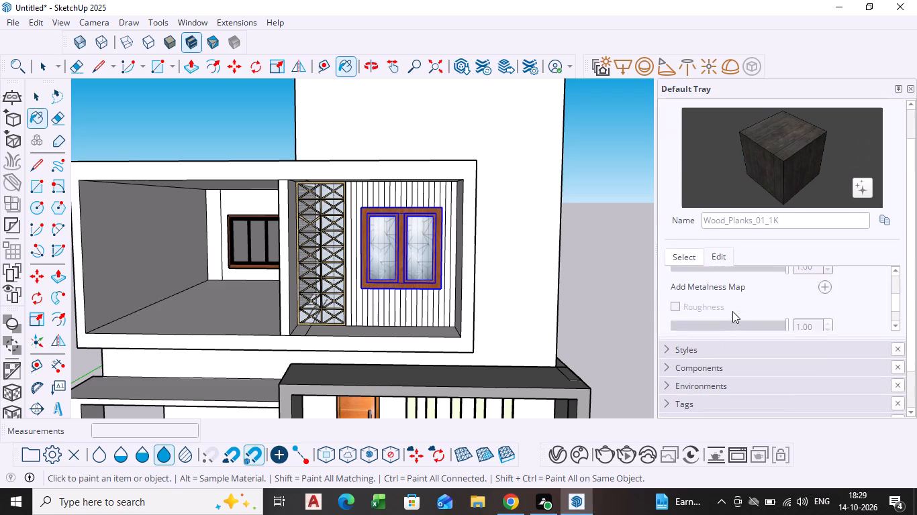
scroll(732, 311, "up", 5)
left_click(693, 260)
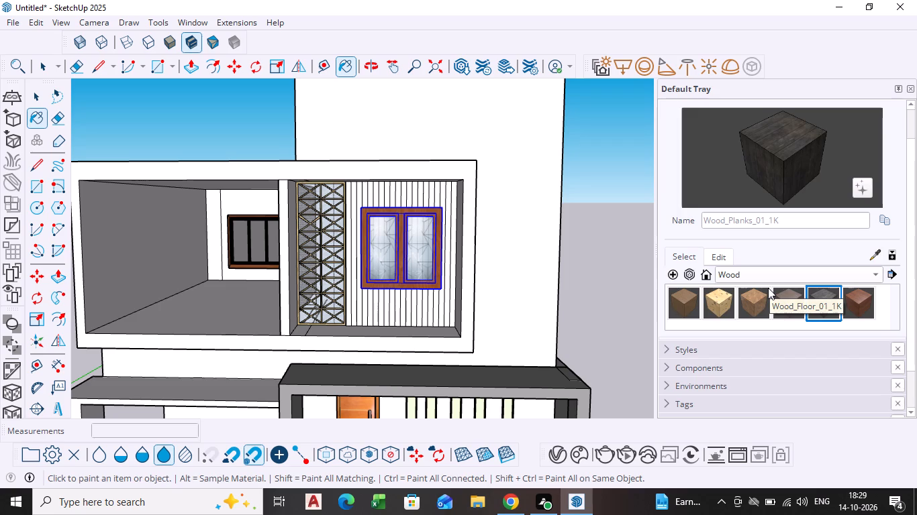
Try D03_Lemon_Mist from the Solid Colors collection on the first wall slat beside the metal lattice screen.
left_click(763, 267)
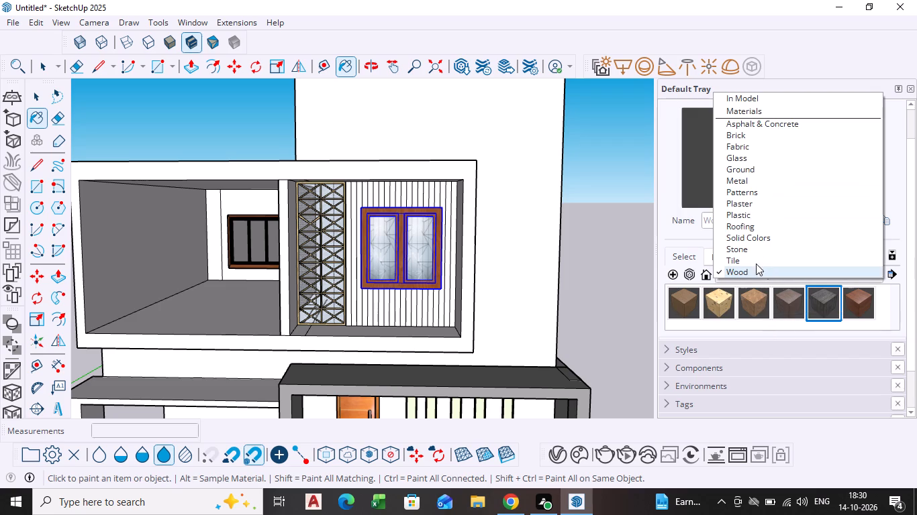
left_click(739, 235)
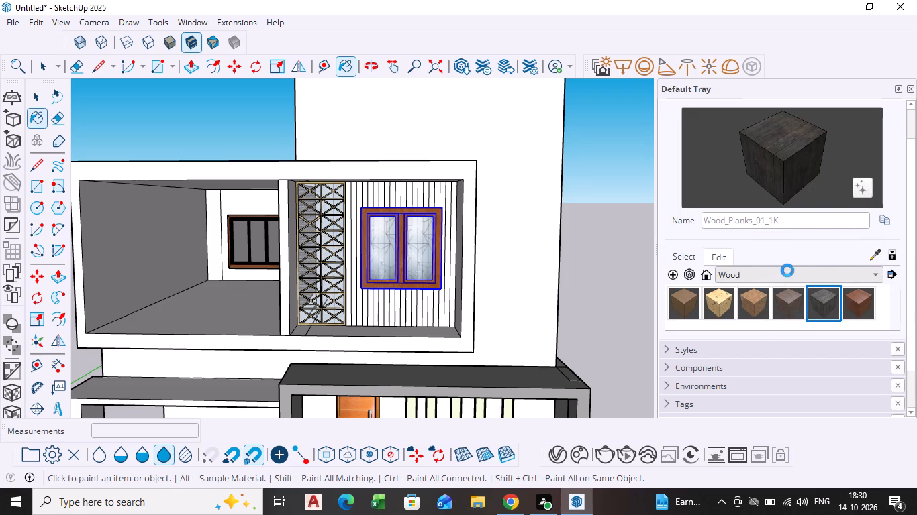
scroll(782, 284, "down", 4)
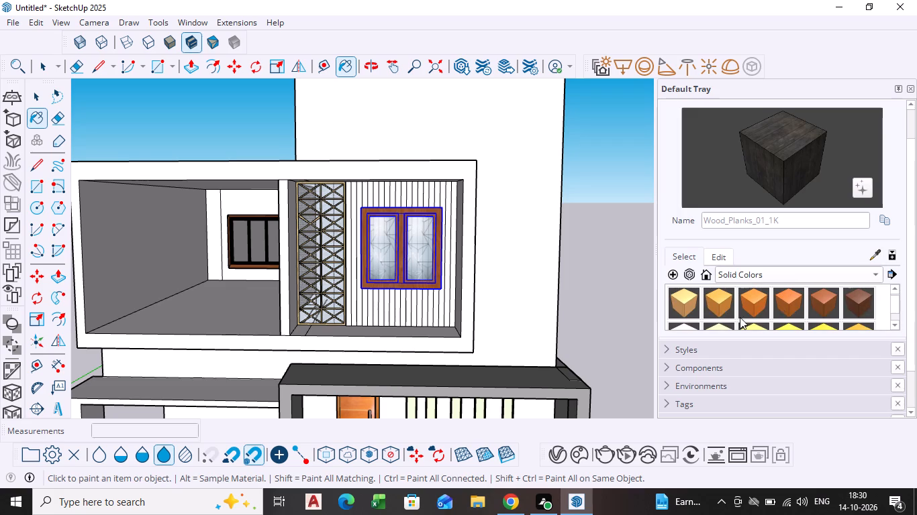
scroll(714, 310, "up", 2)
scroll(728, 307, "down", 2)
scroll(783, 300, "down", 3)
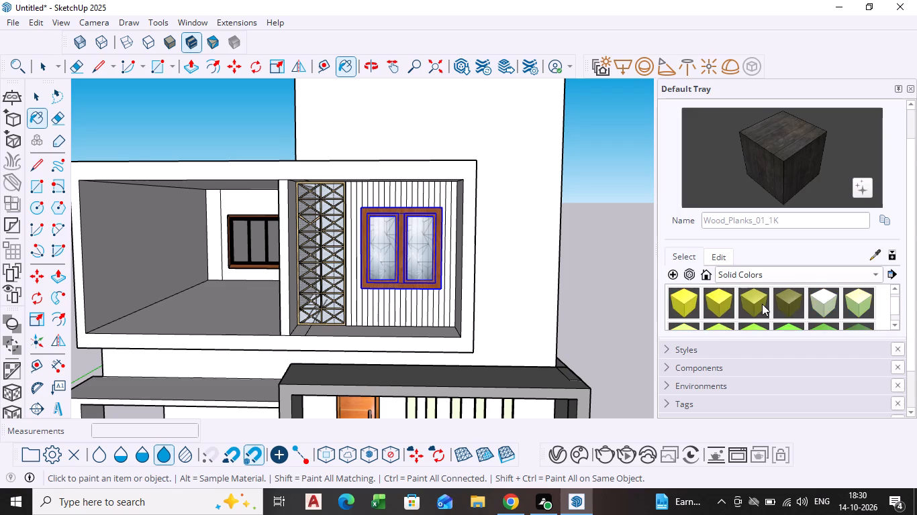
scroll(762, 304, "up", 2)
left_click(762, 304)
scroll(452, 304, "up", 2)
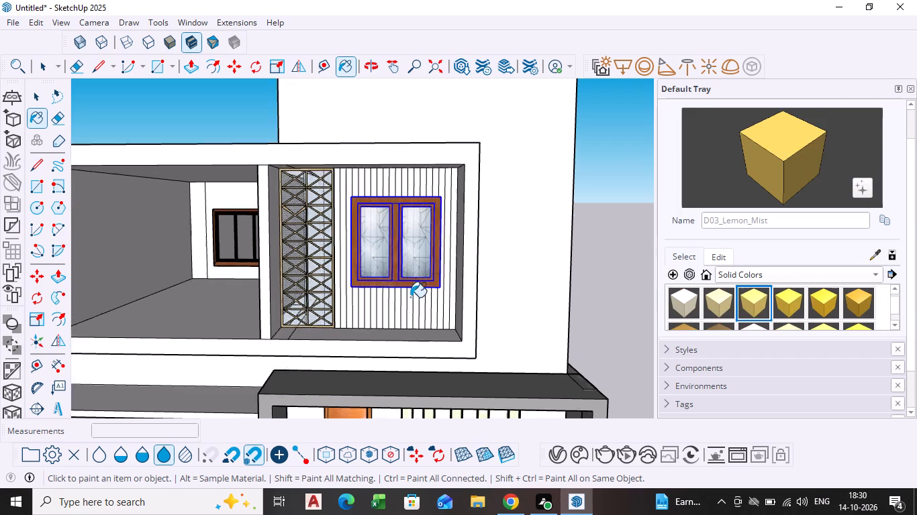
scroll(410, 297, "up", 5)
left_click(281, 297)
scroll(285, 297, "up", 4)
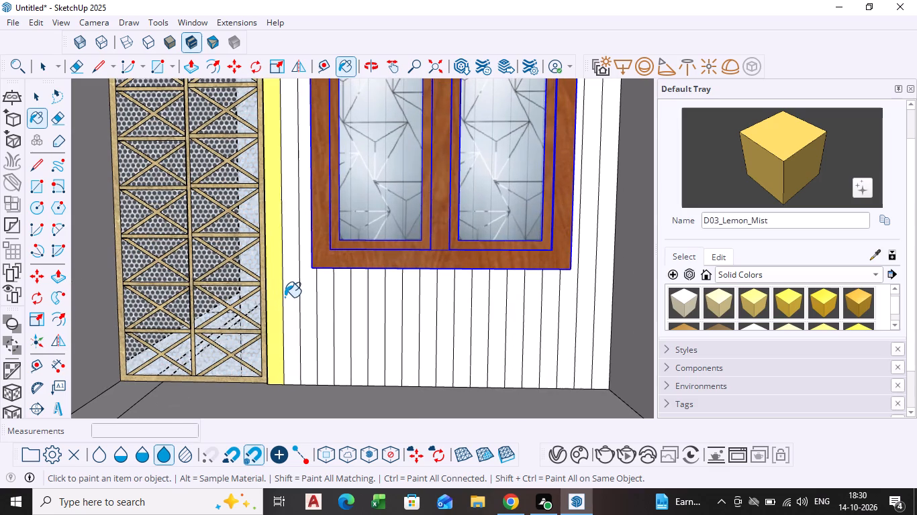
Paint the first four wall slats beside the lattice screen with the solid colour D02_Buttercup_Glow.
left_click(715, 301)
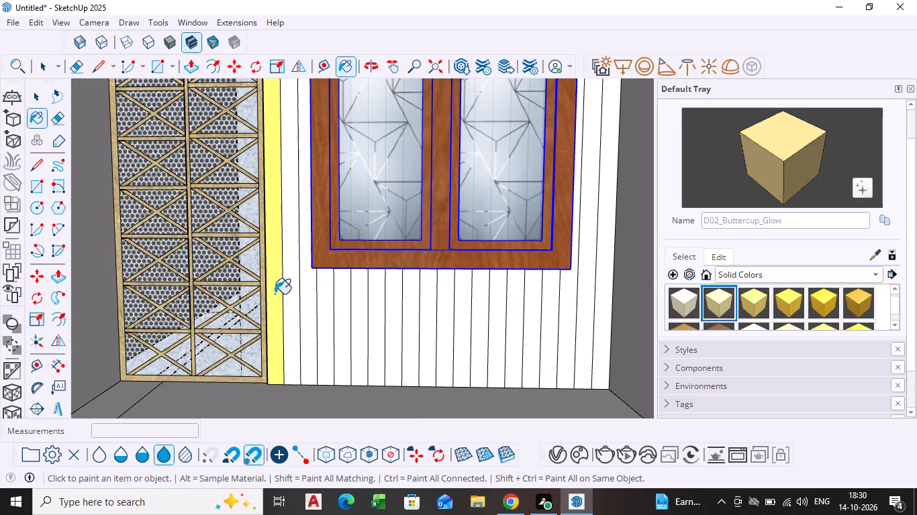
left_click(275, 294)
left_click(287, 292)
left_click(309, 296)
left_click(324, 296)
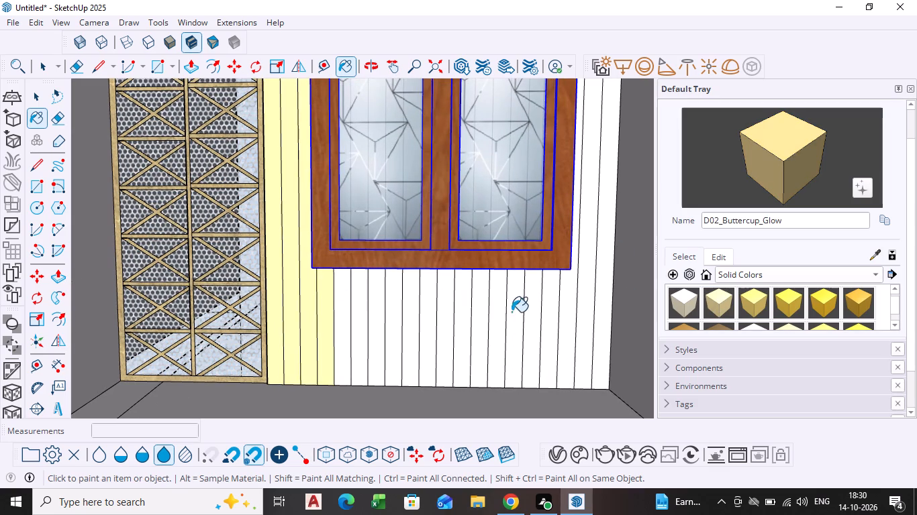
Push/Pull the second painted slat from the lattice screen outward from the wall.
scroll(267, 319, "up", 2)
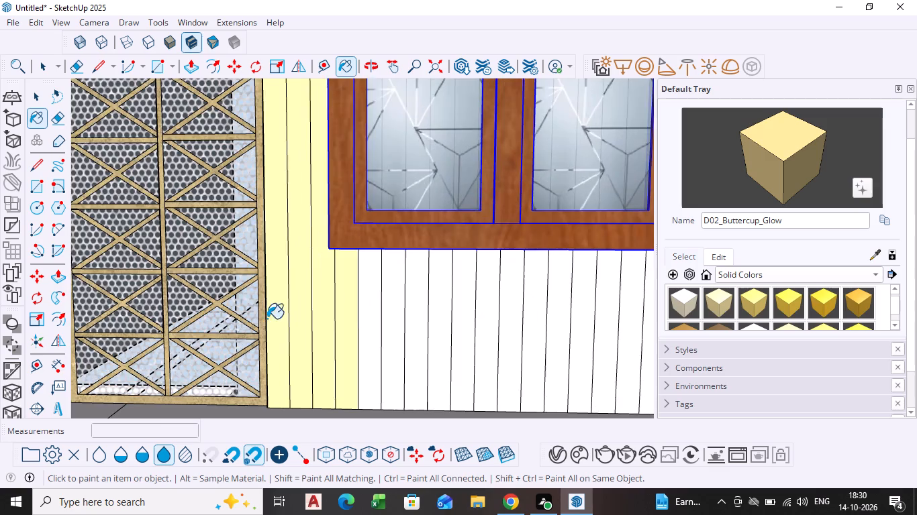
scroll(267, 319, "up", 4)
key("space")
left_click(301, 350)
key("p")
left_click(301, 350)
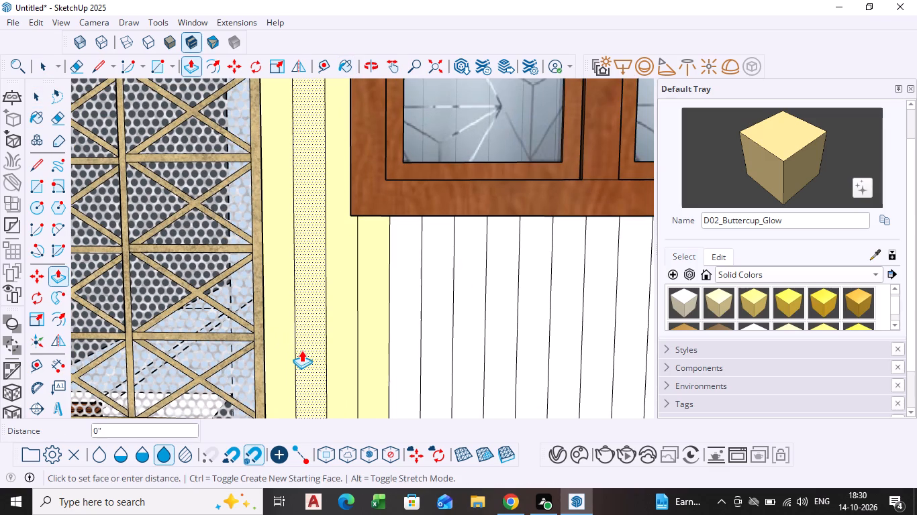
left_click(302, 343)
middle_click_drag(311, 347, 330, 349)
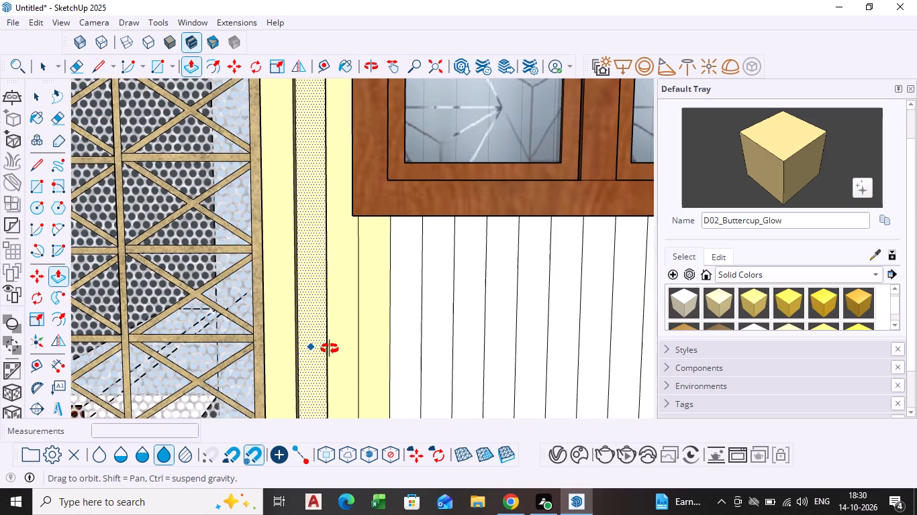
middle_click_drag(330, 349, 368, 355)
Push/Pull the fourth painted slat, next to the window's lower corner, outward by about 1 1/16".
left_click(373, 333)
key("space")
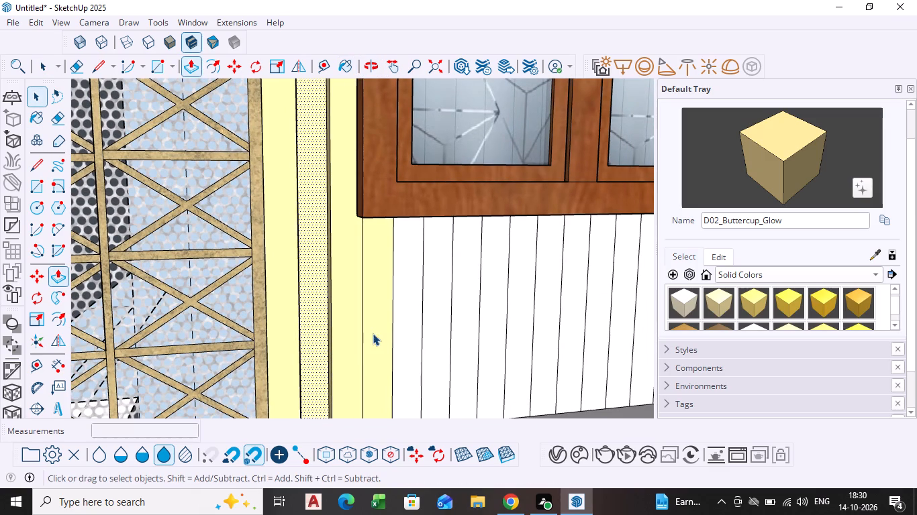
left_click(380, 328)
key("p")
left_click(380, 328)
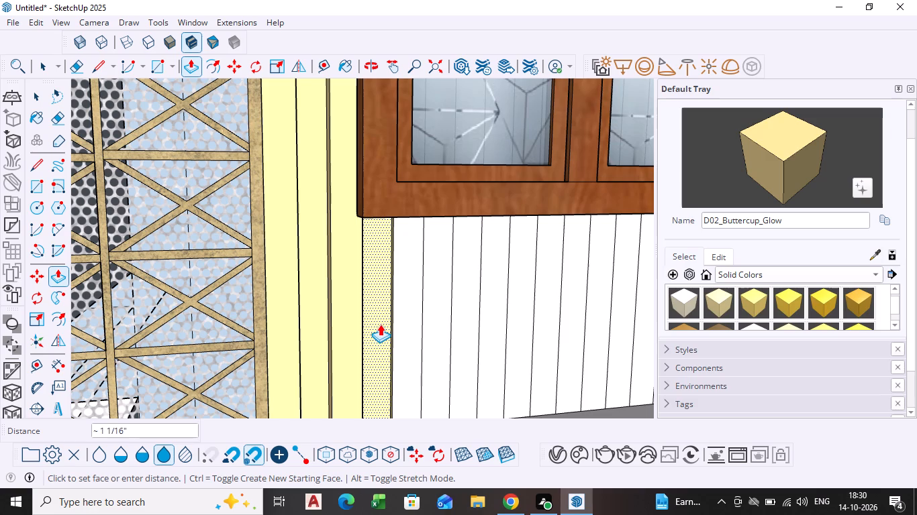
left_click(380, 321)
middle_click_drag(379, 319, 328, 331)
key("space")
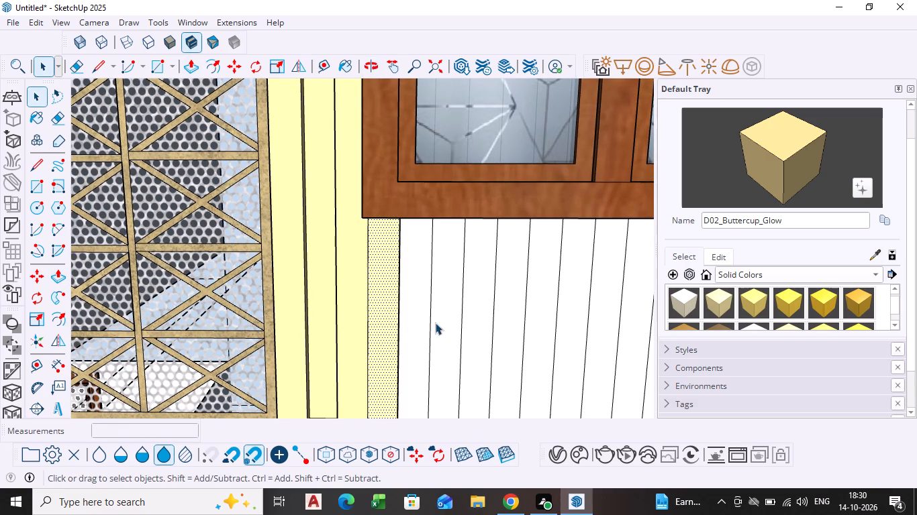
Repeat the same outward pull on every second white slat below the window and on to the bay's far side wall.
left_click(438, 323)
key("p")
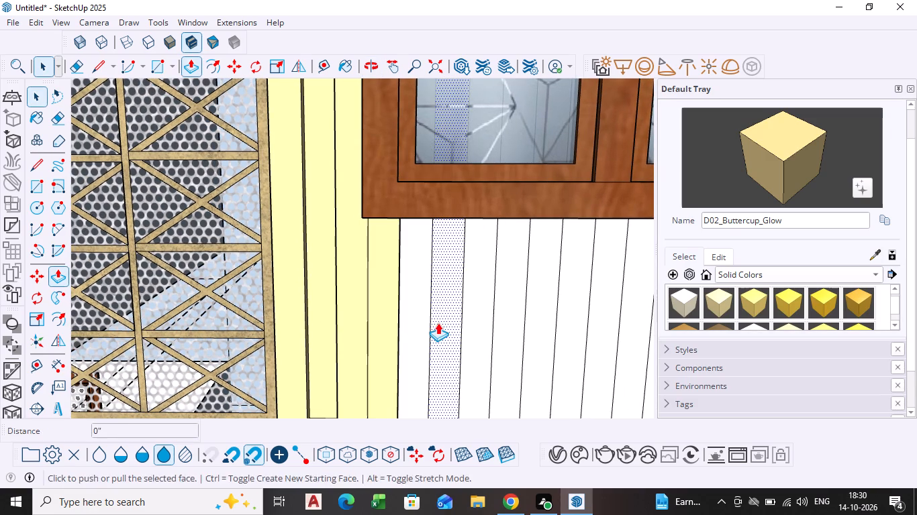
double_click(438, 323)
double_click(501, 312)
scroll(501, 312, "down", 6)
middle_click_drag(548, 319, 463, 323)
double_click(466, 323)
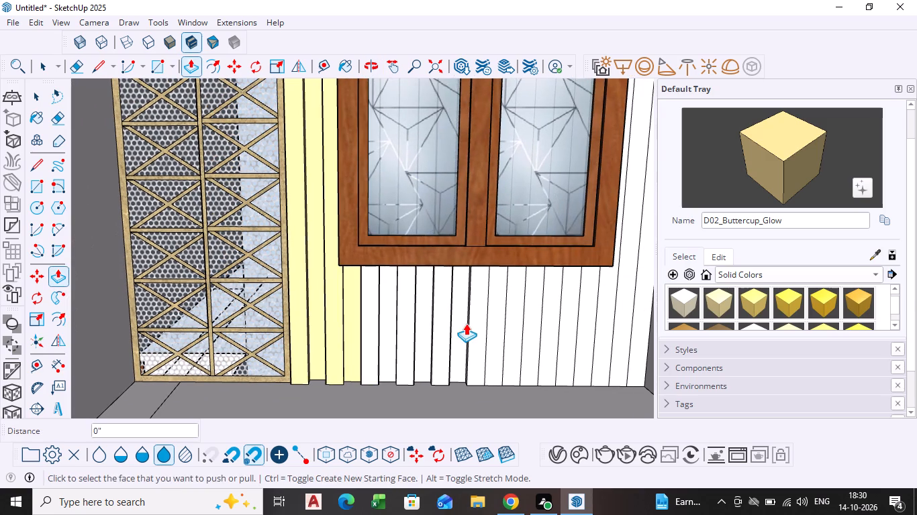
double_click(499, 318)
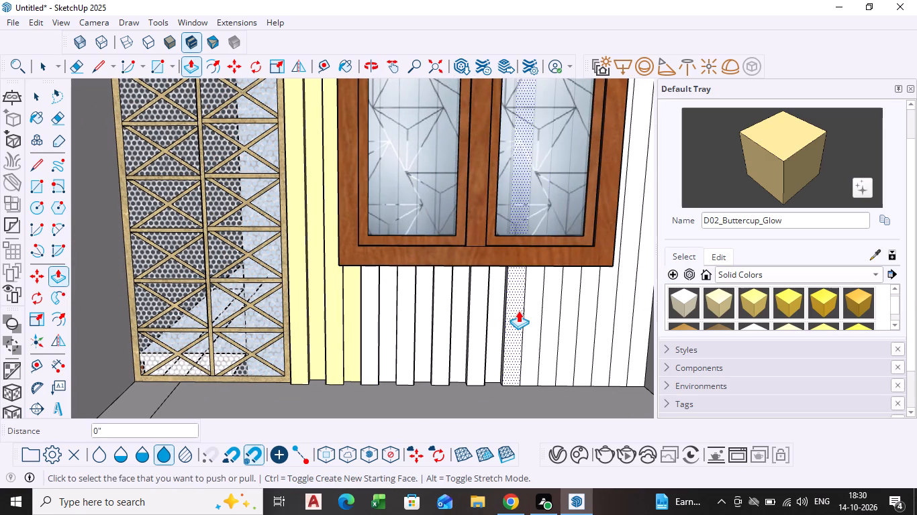
double_click(532, 311)
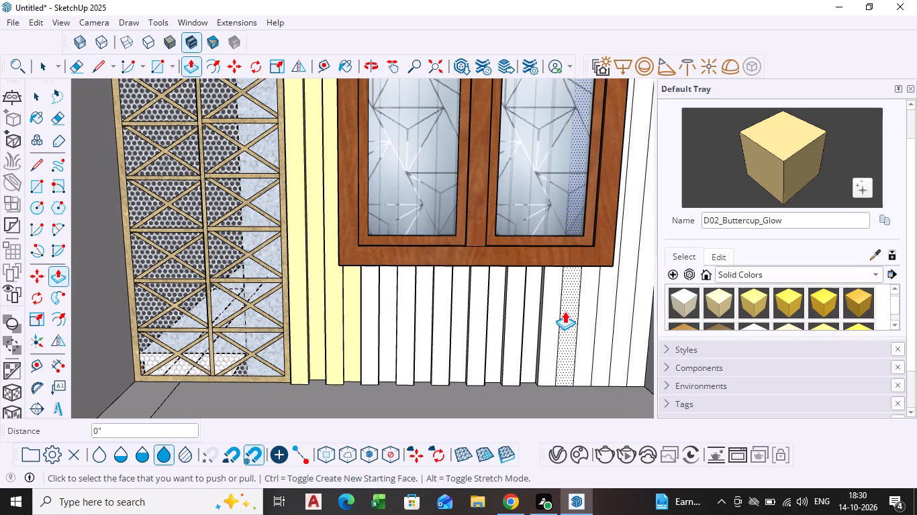
double_click(565, 311)
double_click(601, 311)
scroll(602, 316, "down", 6)
middle_click_drag(600, 323, 577, 329)
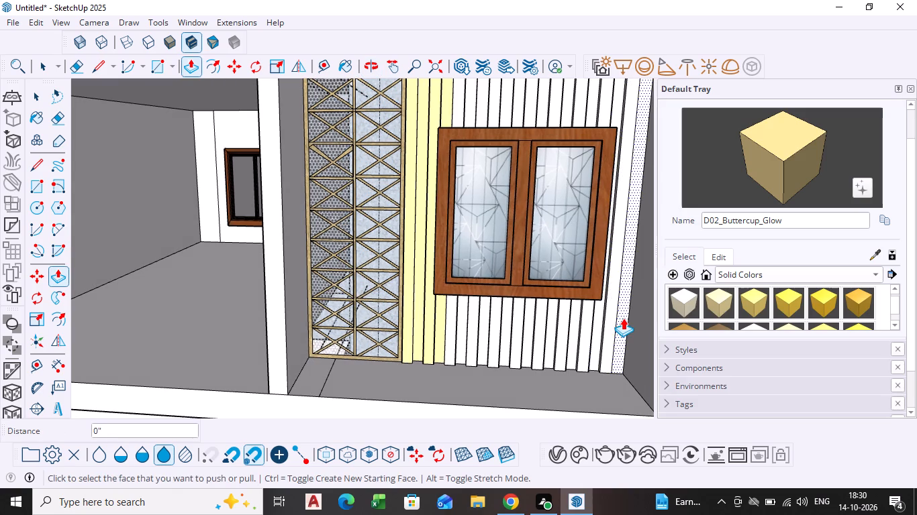
double_click(623, 318)
scroll(583, 331, "down", 4)
key("space")
Examine the upper bay's slatted wall, comparing the raised slats with the lattice screen and wooden window.
middle_click_drag(322, 333, 328, 324)
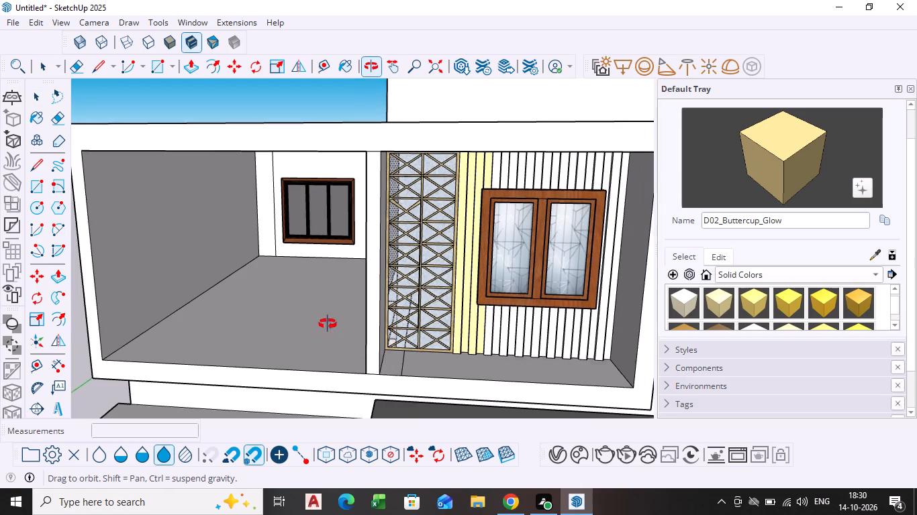
middle_click_drag(328, 324, 373, 306)
scroll(367, 306, "down", 1)
scroll(471, 294, "up", 5)
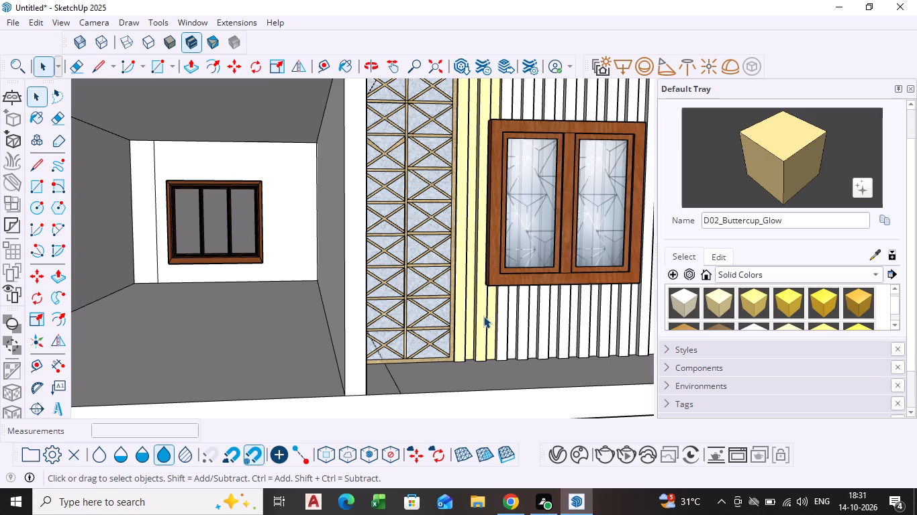
scroll(420, 223, "up", 2)
scroll(430, 268, "down", 1)
middle_click_drag(430, 268, 399, 268)
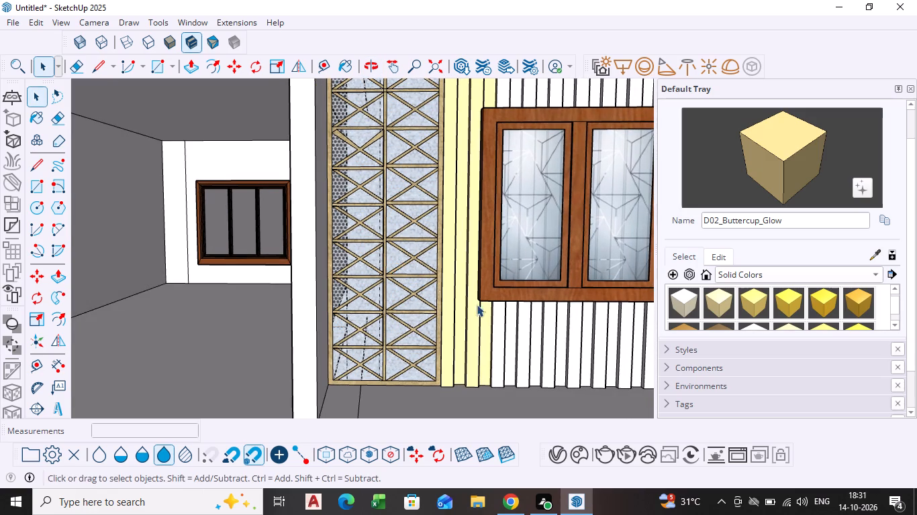
scroll(495, 315, "down", 5)
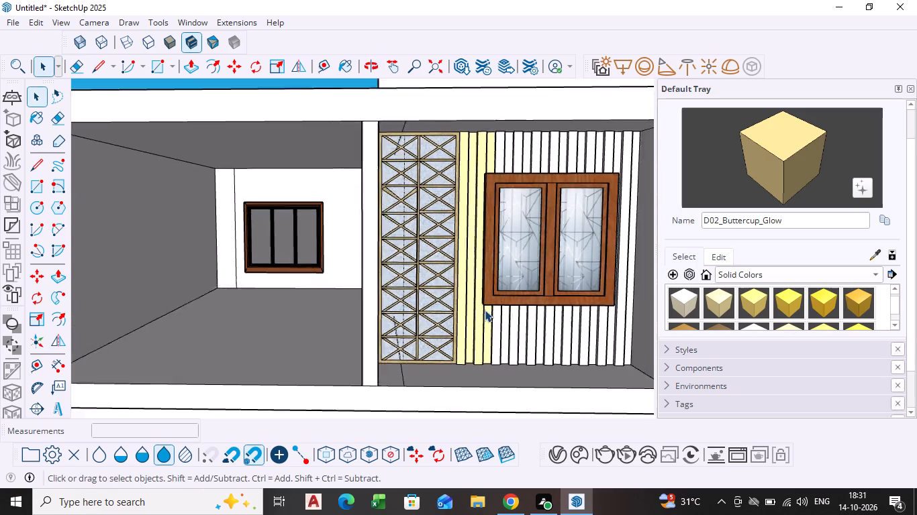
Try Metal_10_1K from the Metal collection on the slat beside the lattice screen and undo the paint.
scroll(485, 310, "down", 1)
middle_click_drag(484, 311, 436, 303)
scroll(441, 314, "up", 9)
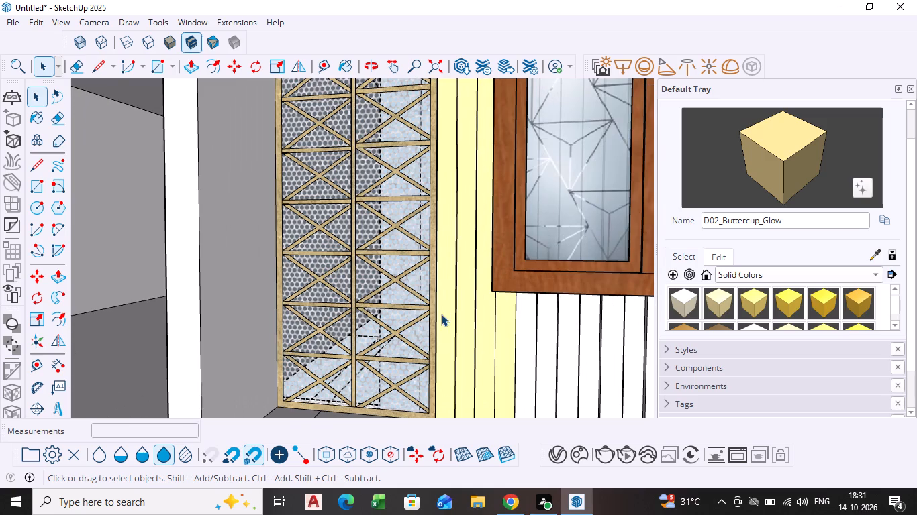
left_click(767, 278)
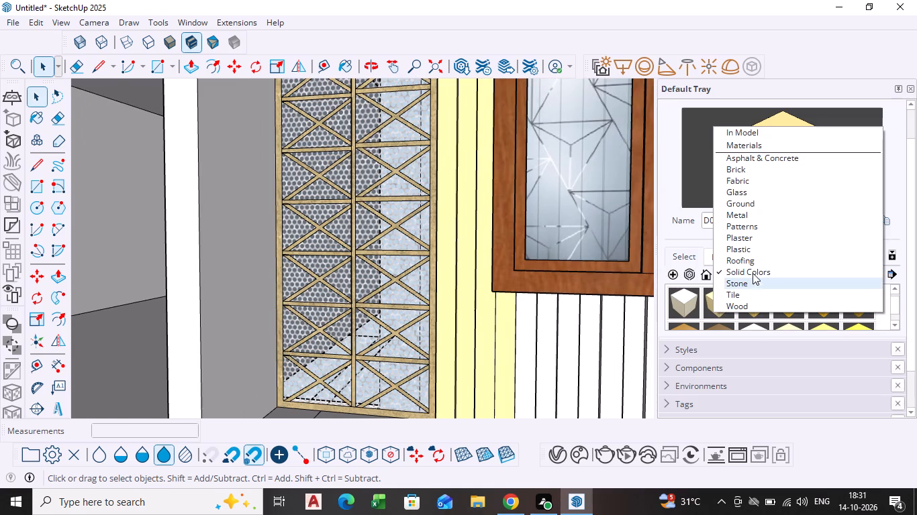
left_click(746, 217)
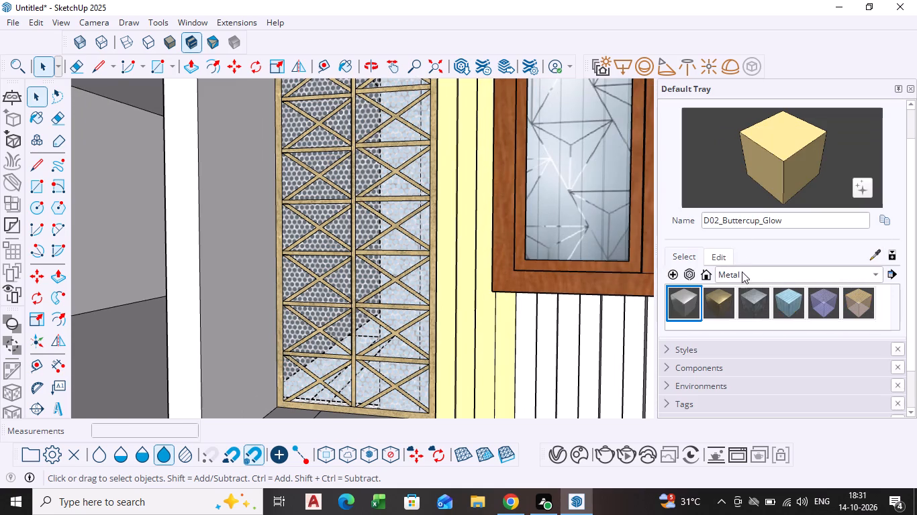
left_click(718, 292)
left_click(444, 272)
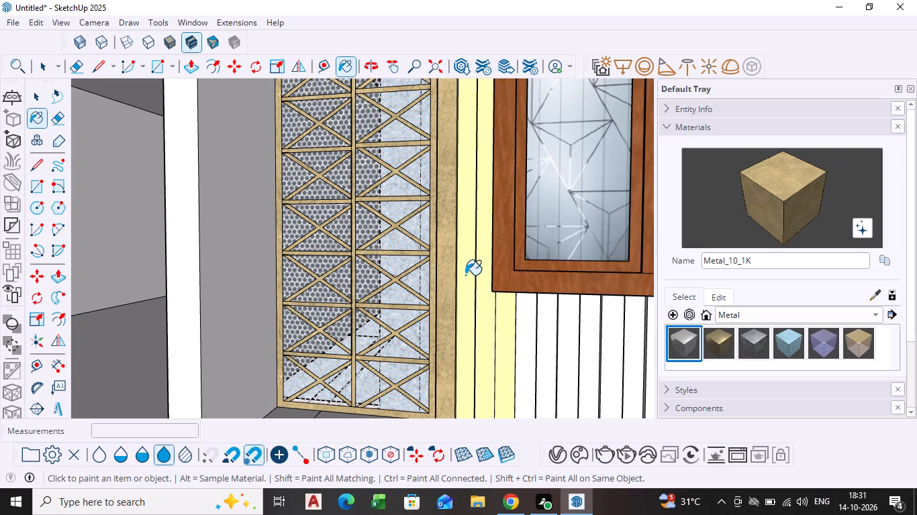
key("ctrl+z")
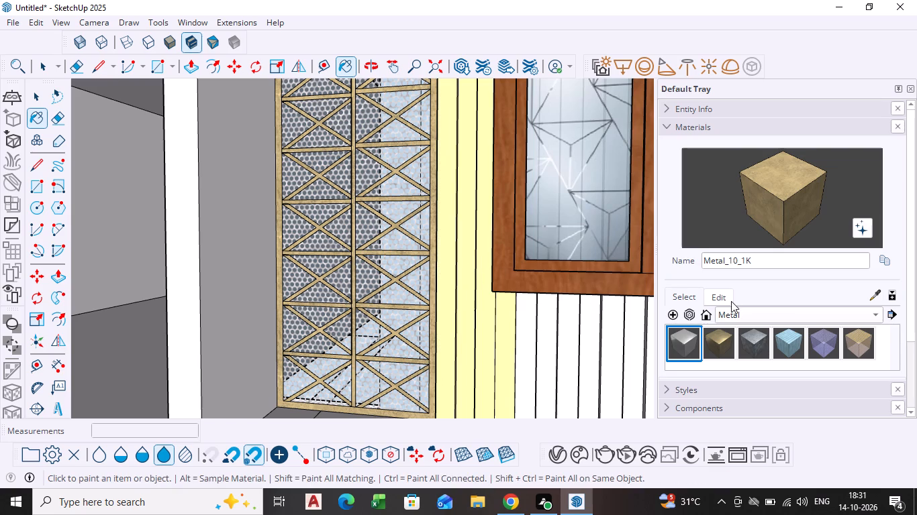
Turn on Colorize for the Metal_10_1K material's texture in its editing settings.
left_click(730, 300)
scroll(734, 342, "down", 3)
scroll(786, 343, "up", 4)
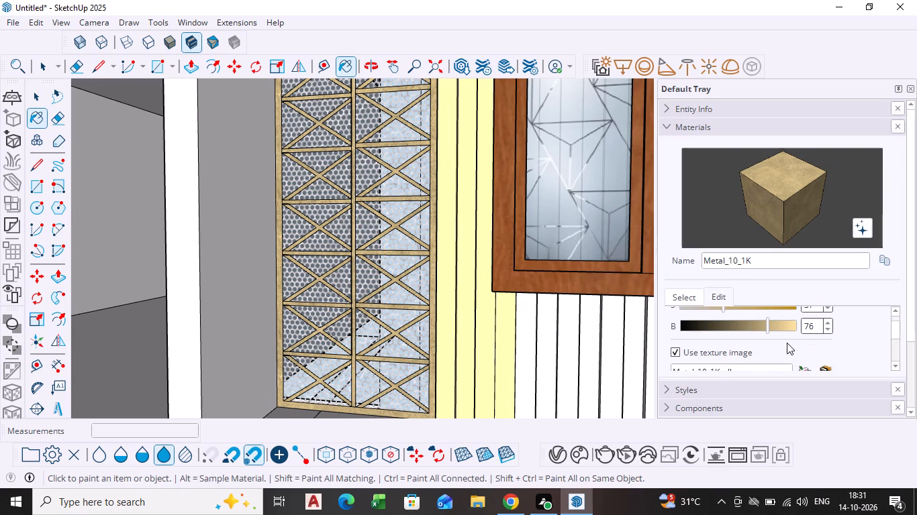
scroll(789, 338, "up", 3)
scroll(770, 334, "down", 2)
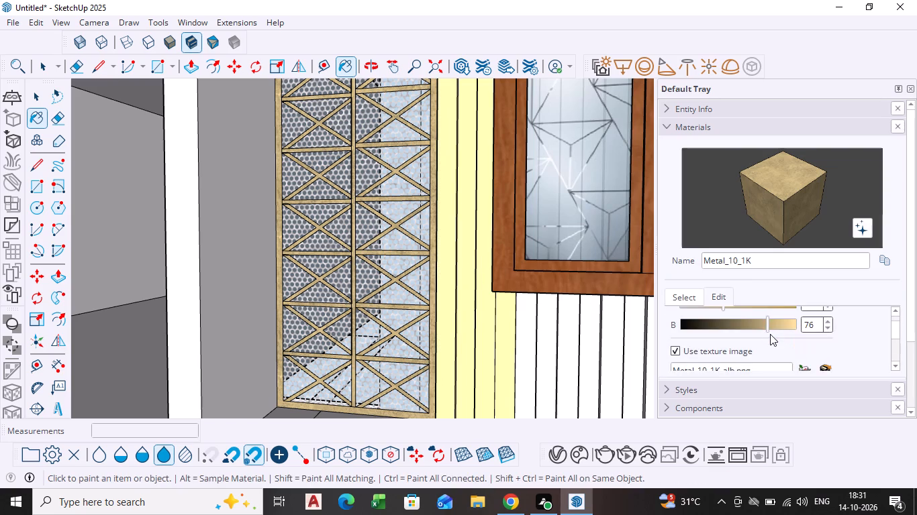
scroll(798, 341, "down", 1)
left_click(775, 351)
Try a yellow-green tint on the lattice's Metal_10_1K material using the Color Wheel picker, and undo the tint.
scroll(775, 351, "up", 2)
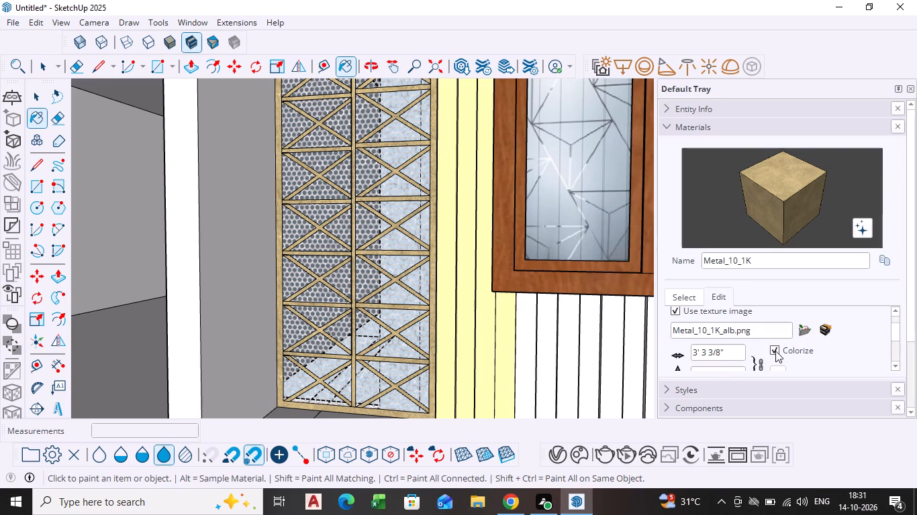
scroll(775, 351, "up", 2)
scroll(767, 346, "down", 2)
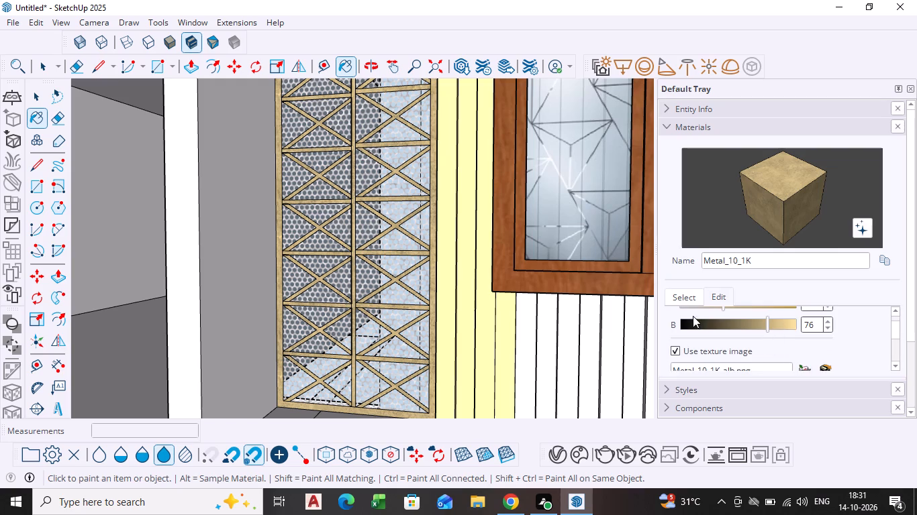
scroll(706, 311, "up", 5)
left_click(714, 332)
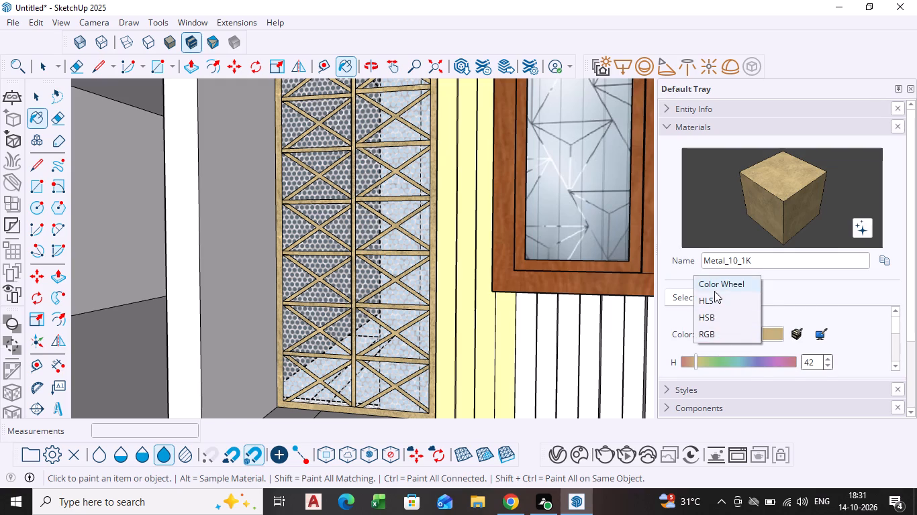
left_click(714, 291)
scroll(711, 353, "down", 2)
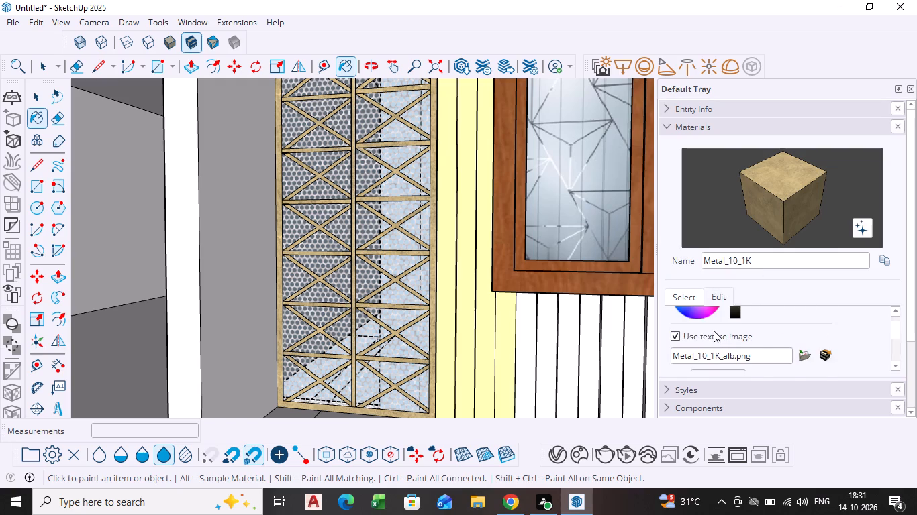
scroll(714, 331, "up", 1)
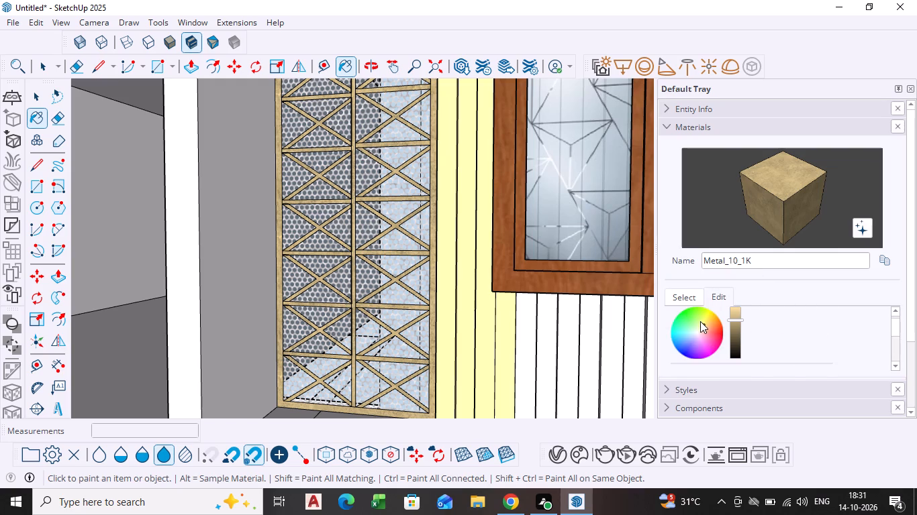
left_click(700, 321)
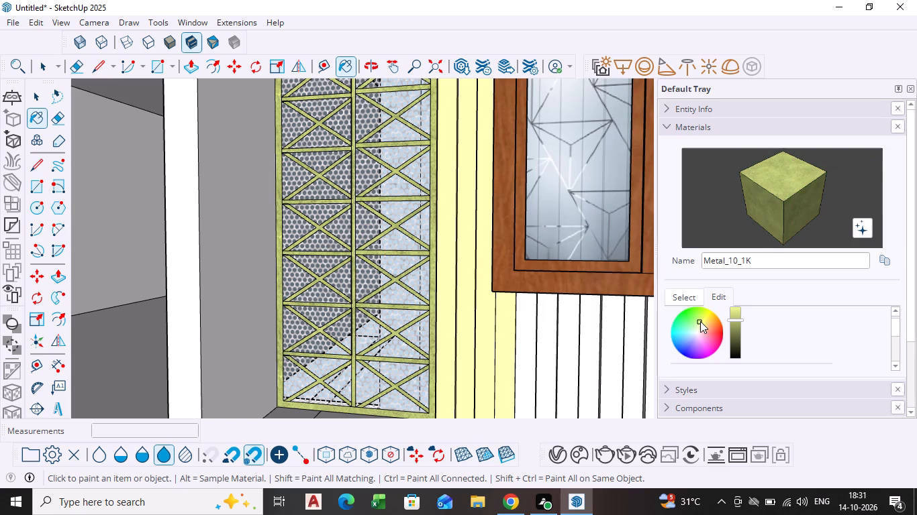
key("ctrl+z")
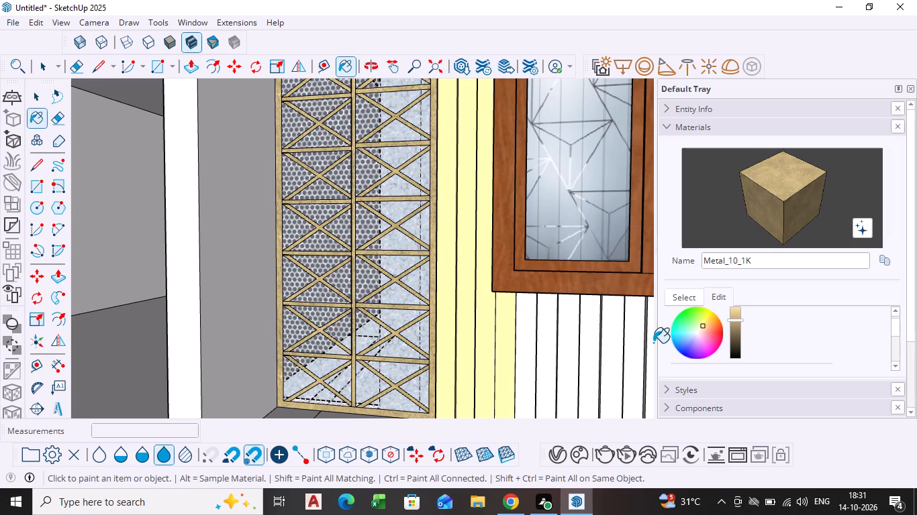
Select the slat beside the wooden window and look through the Solid Colors and Fabric collections for a suitable finish.
key("space")
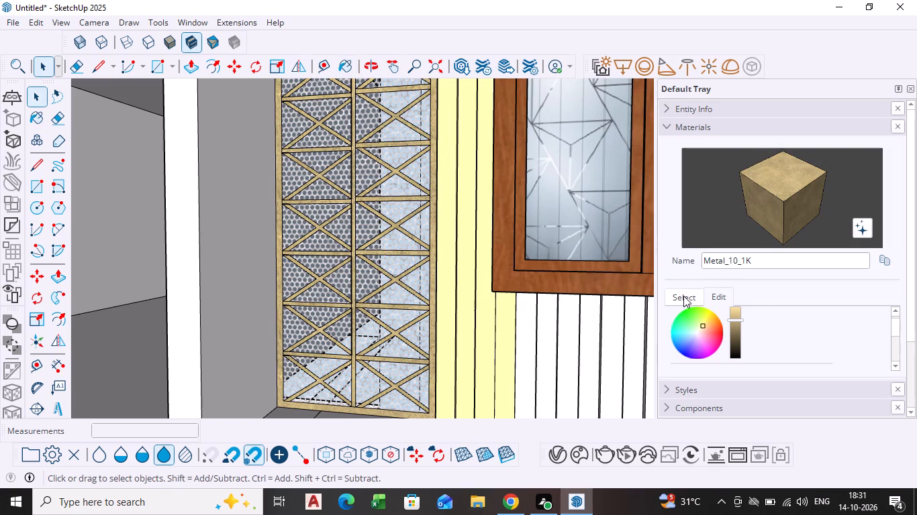
left_click(683, 296)
left_click(482, 308)
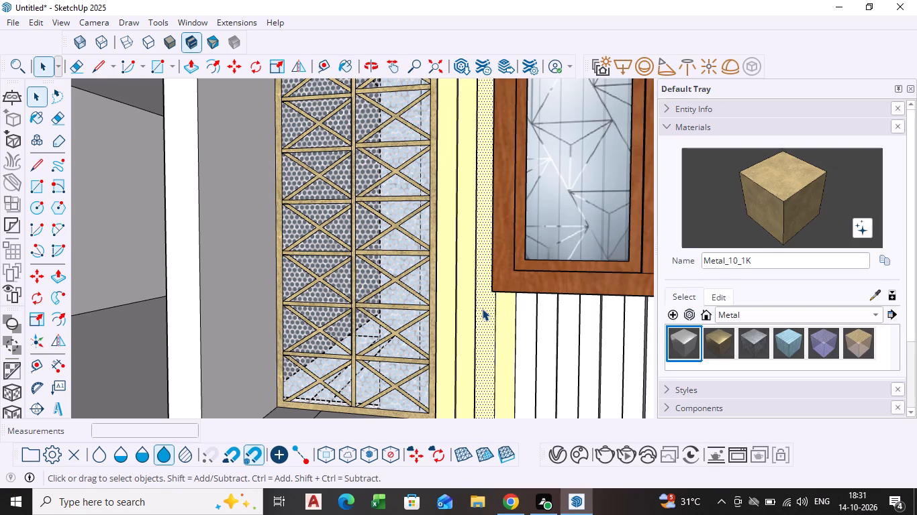
left_click(482, 308)
left_click(759, 314)
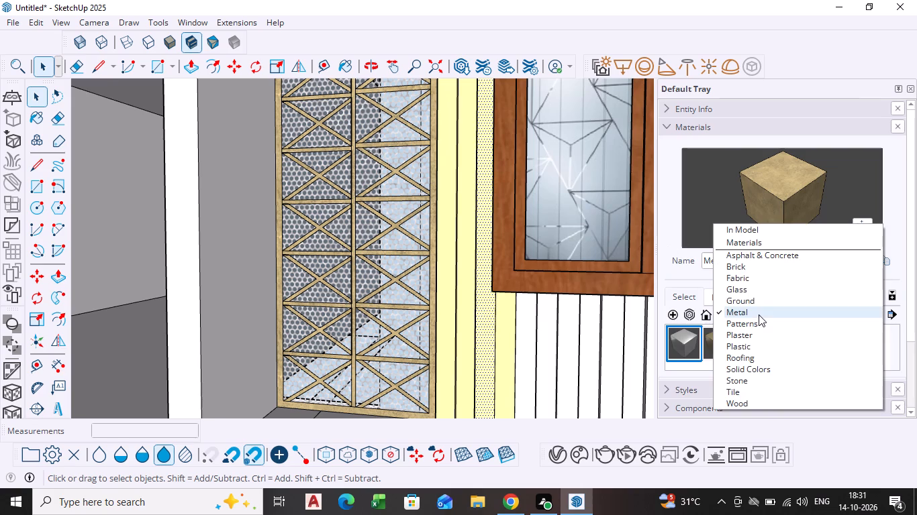
left_click(753, 373)
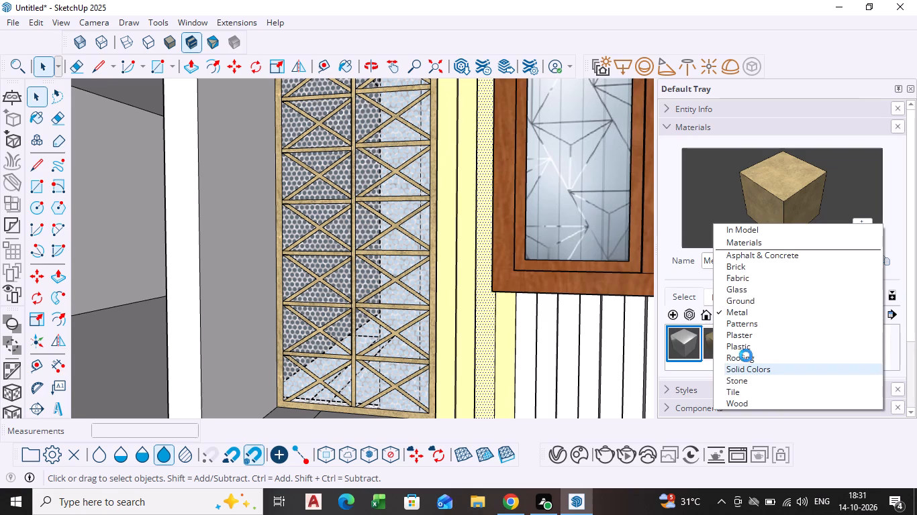
scroll(744, 340, "down", 1)
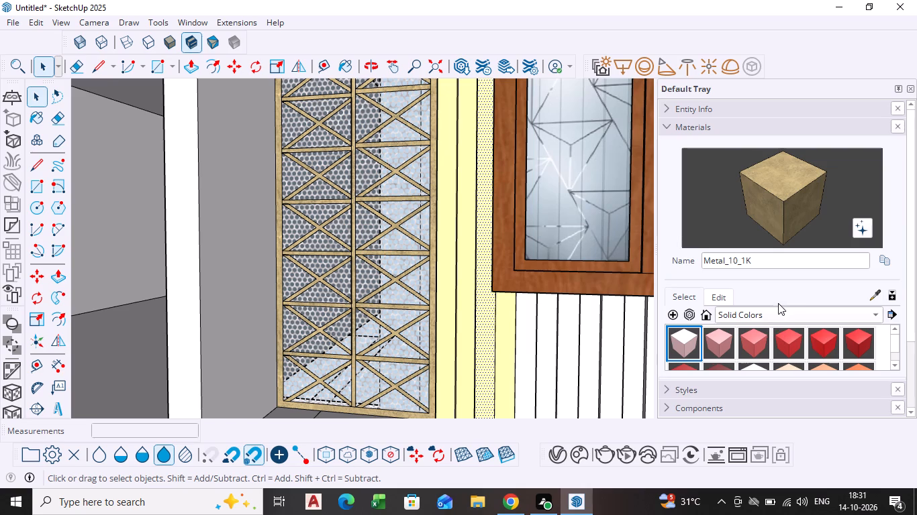
left_click(771, 319)
scroll(767, 319, "down", 1)
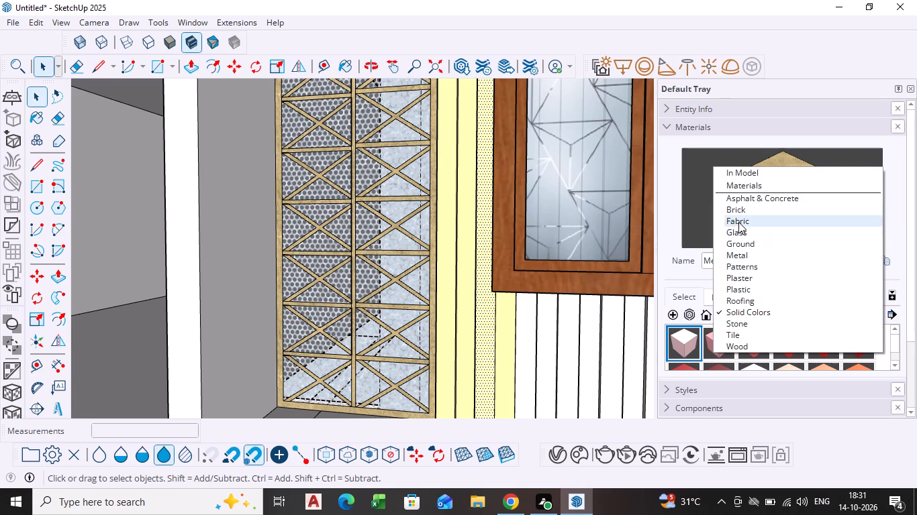
left_click(738, 222)
left_click(763, 264)
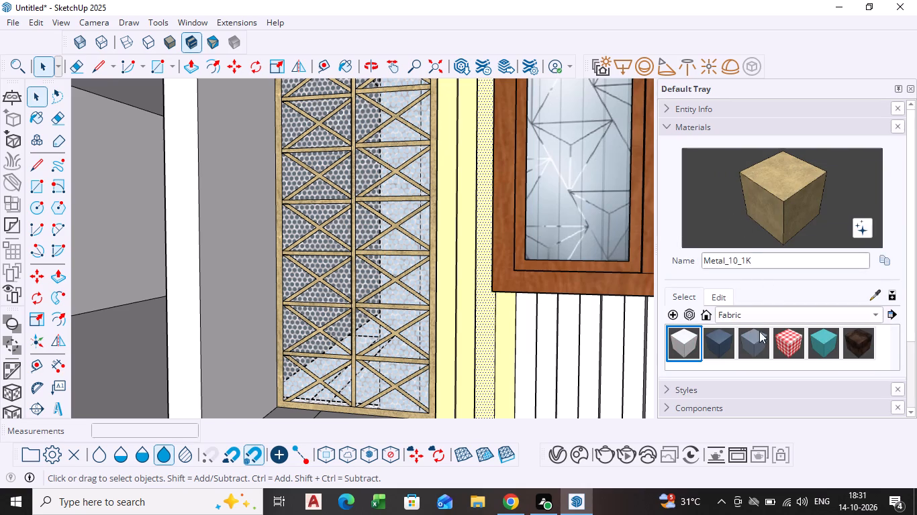
left_click(688, 294)
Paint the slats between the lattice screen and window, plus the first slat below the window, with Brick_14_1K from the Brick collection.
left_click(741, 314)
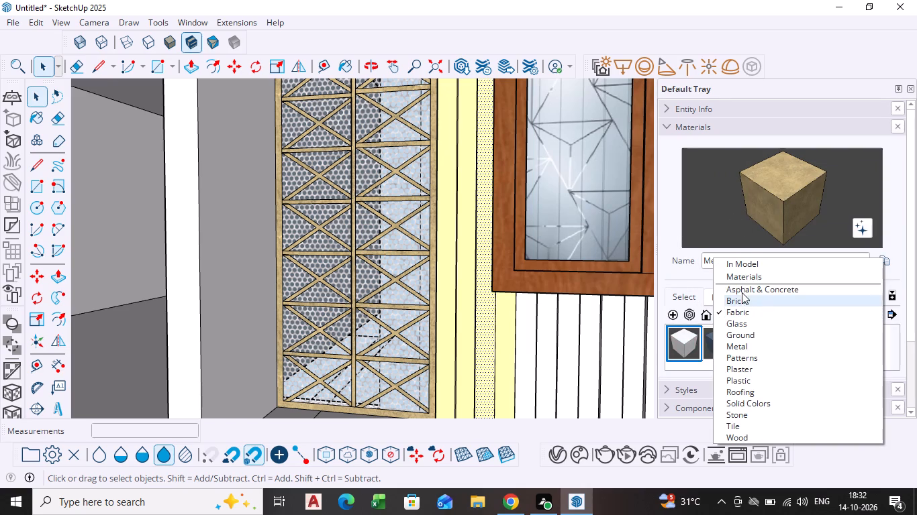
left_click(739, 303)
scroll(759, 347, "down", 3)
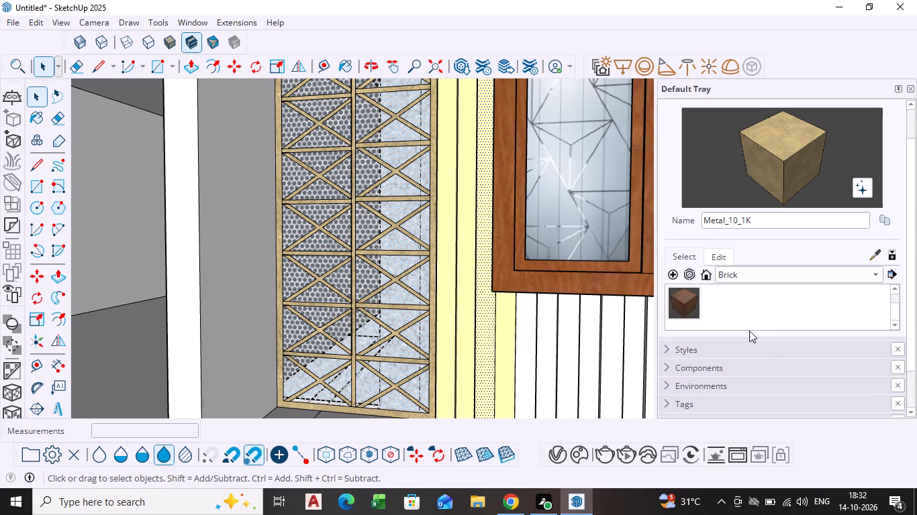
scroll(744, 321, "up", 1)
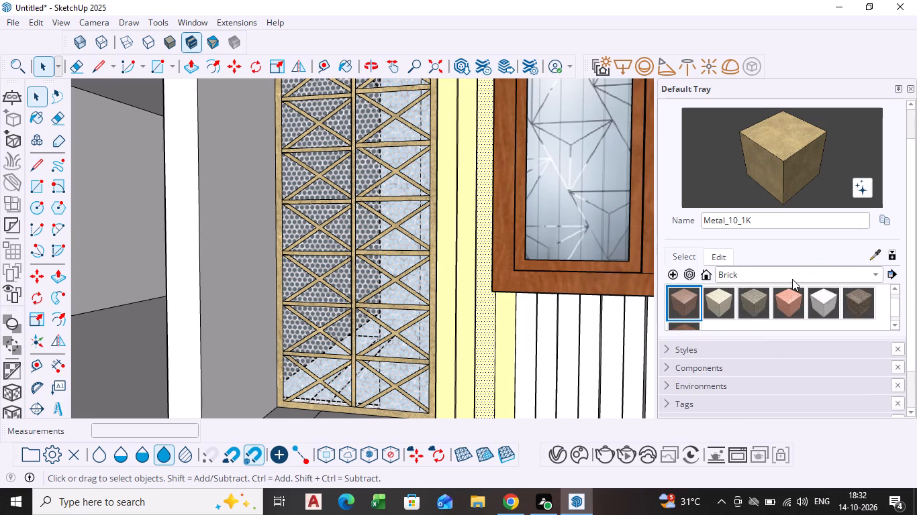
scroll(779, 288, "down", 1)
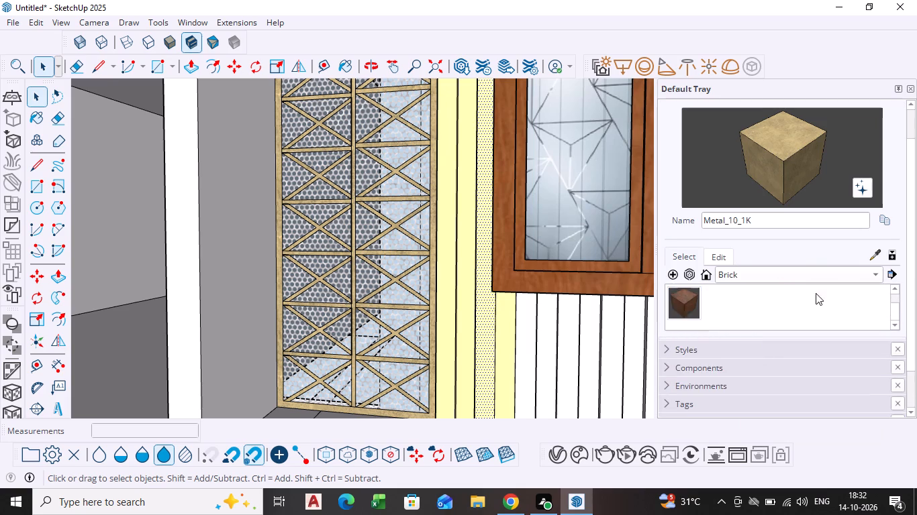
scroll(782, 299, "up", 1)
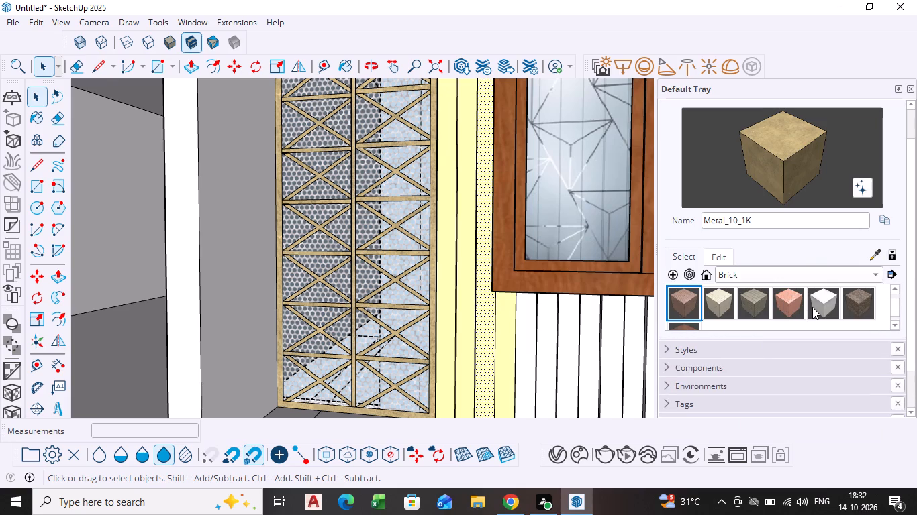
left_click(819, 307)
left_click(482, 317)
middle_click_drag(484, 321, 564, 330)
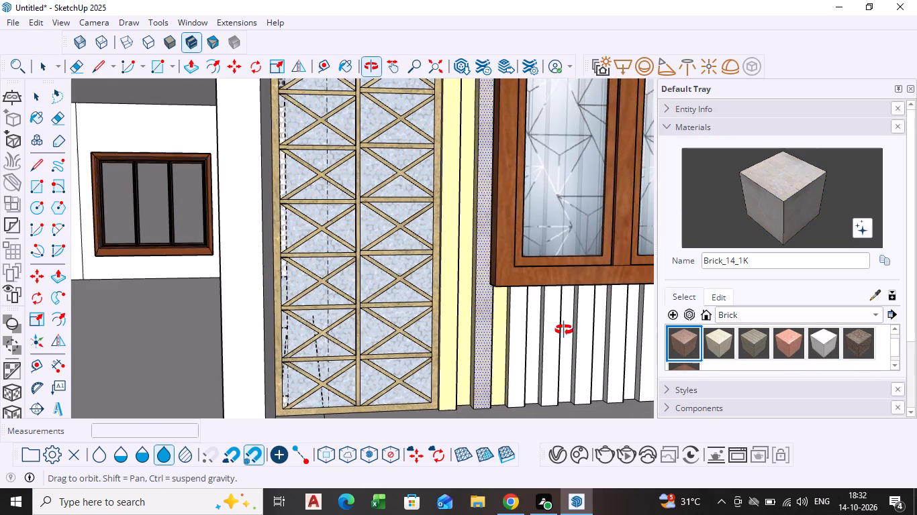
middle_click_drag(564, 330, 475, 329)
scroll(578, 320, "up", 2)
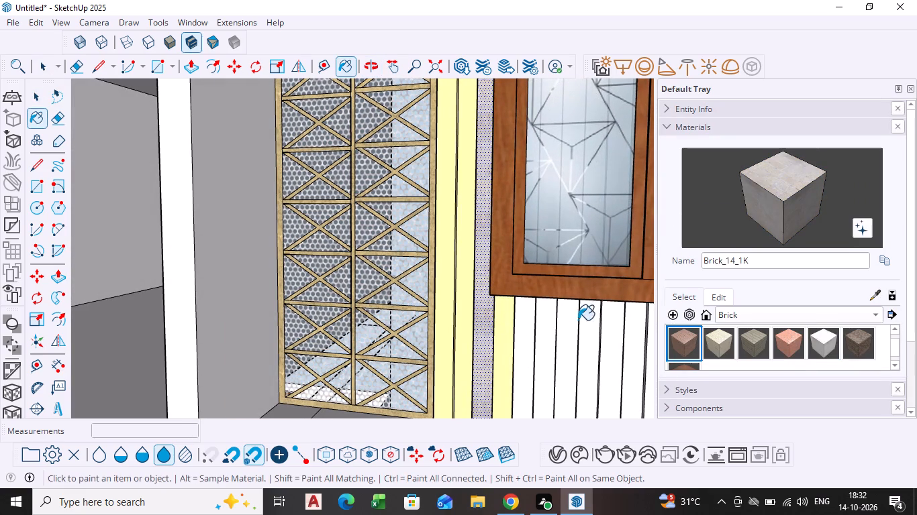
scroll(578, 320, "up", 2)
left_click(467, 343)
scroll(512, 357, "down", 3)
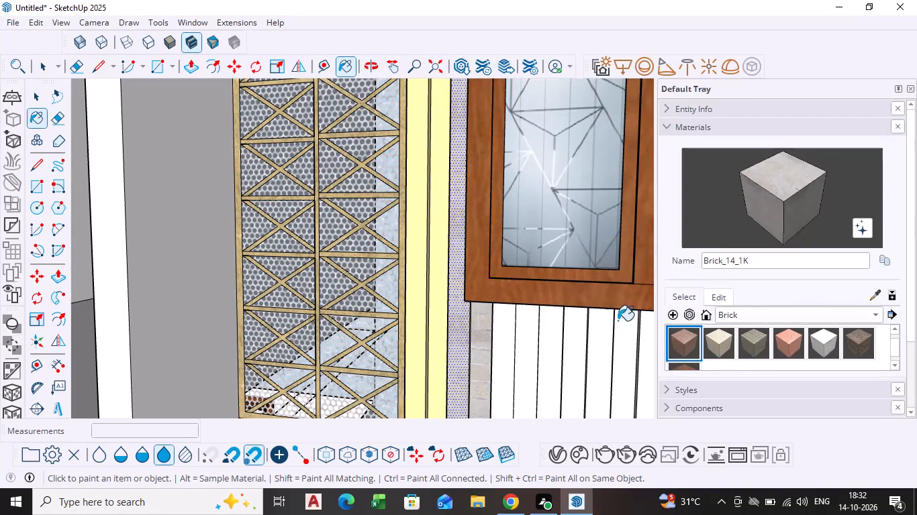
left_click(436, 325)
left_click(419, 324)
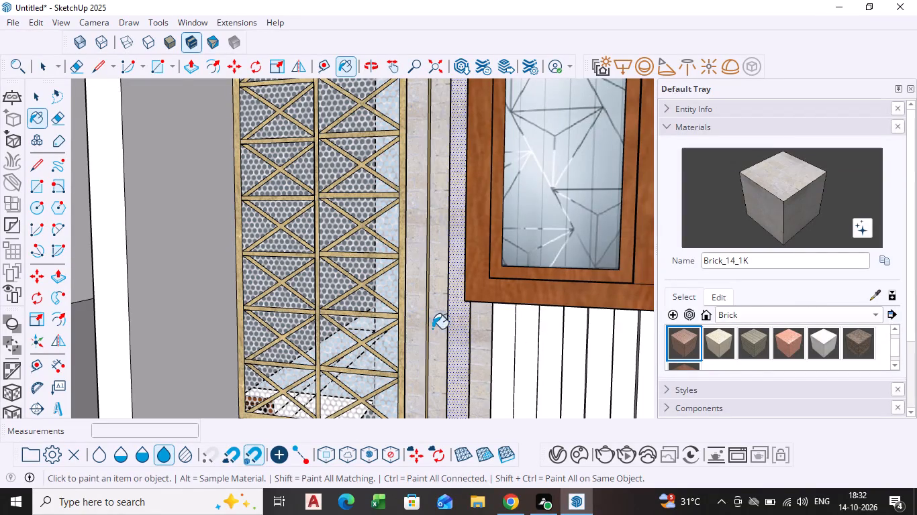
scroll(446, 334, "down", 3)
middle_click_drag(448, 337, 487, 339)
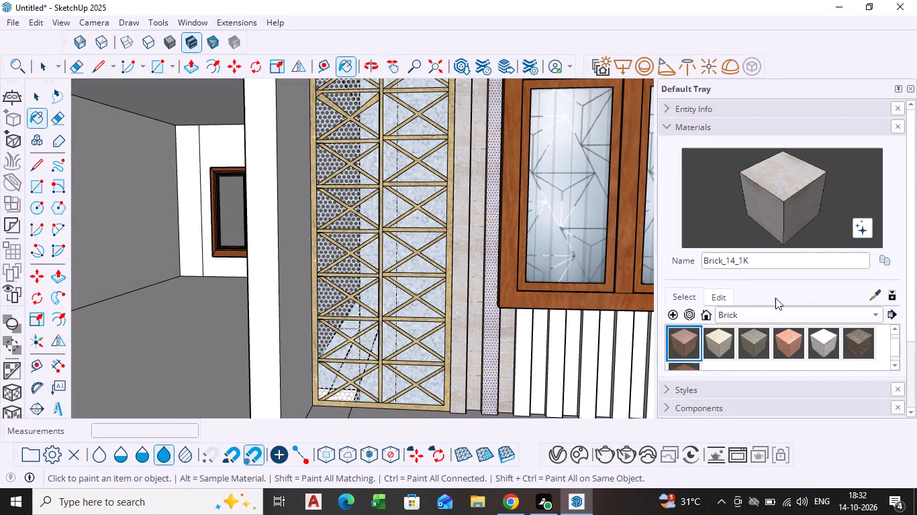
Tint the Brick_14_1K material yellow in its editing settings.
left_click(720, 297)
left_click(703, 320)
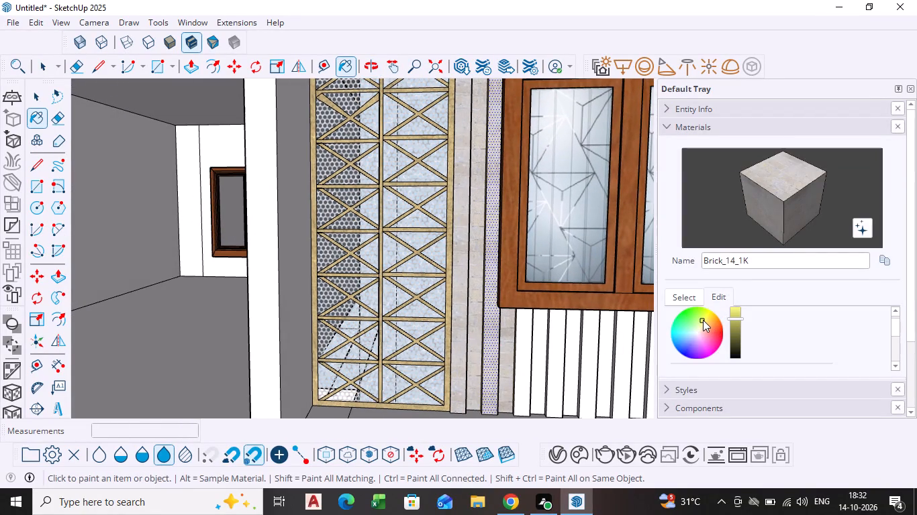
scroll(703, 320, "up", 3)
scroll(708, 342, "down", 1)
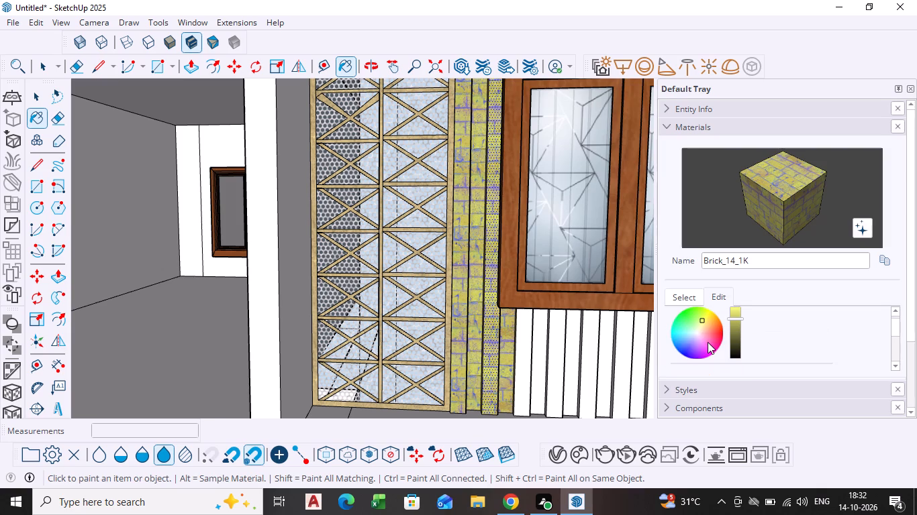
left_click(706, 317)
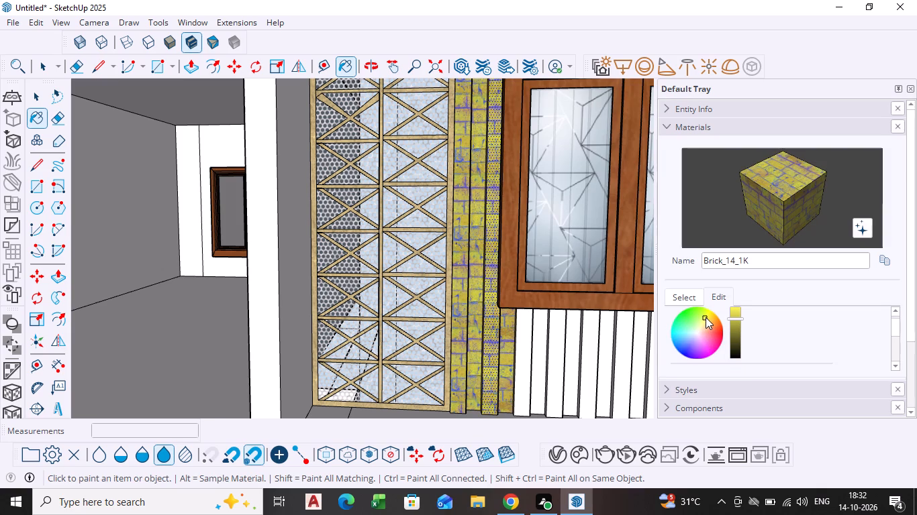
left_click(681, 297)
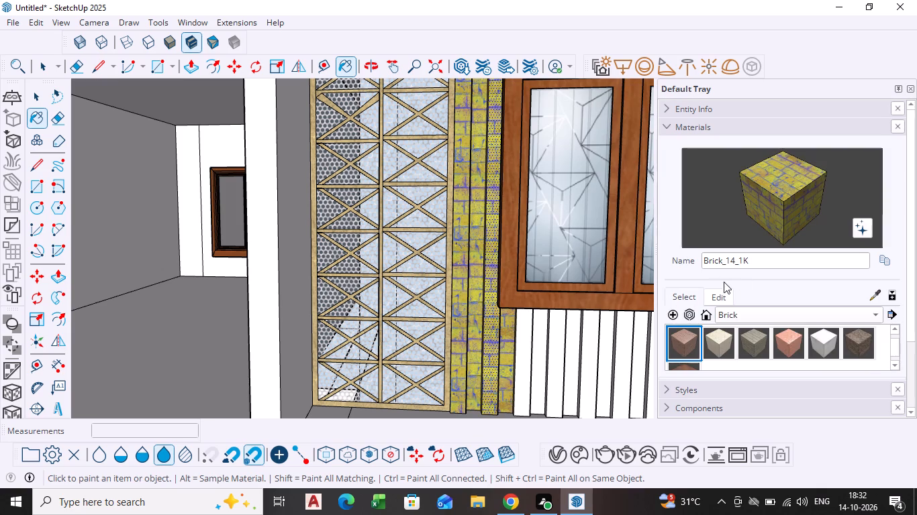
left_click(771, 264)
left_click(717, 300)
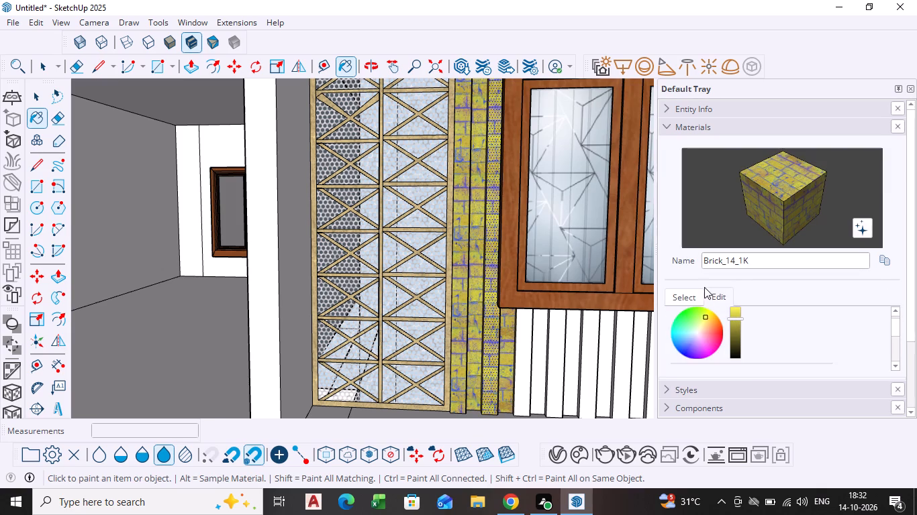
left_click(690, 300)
Repaint the slats between the lattice screen and window and the first slat below the window with Wood_Floor_01_1K from the Wood collection.
left_click(731, 315)
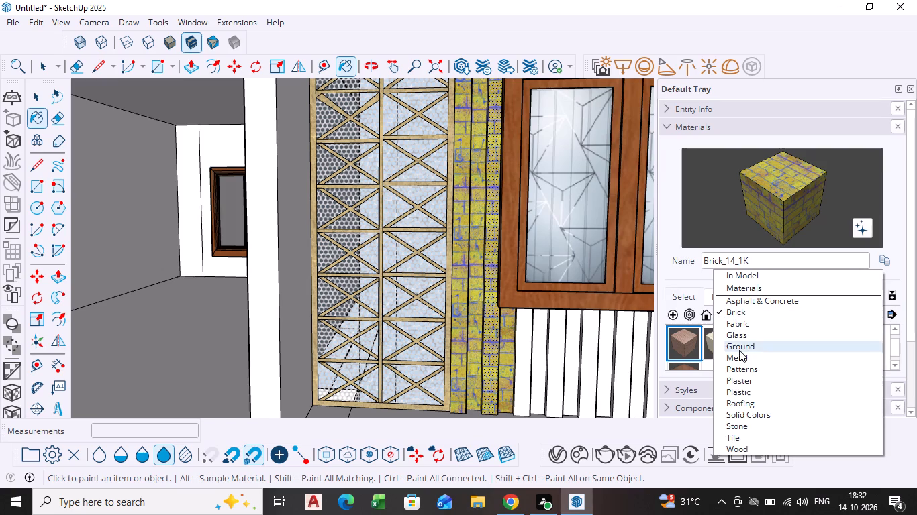
left_click(744, 453)
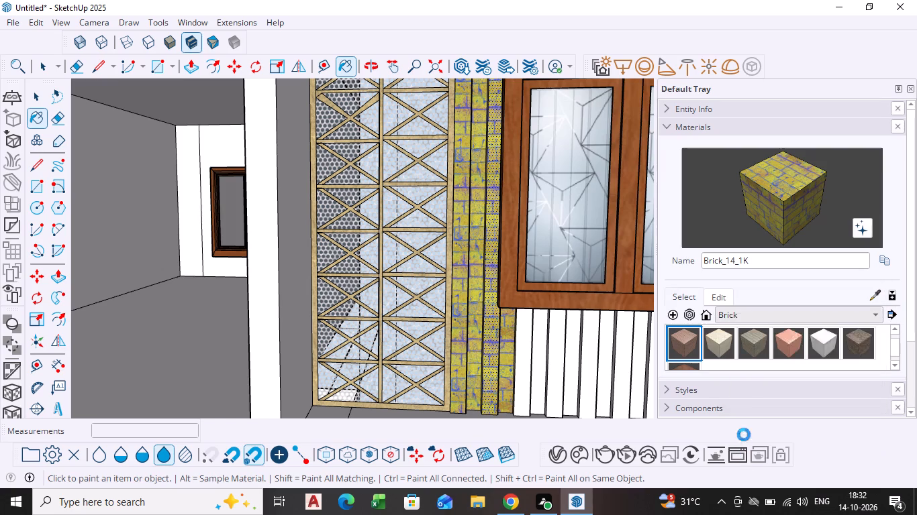
left_click(751, 345)
scroll(532, 335, "up", 4)
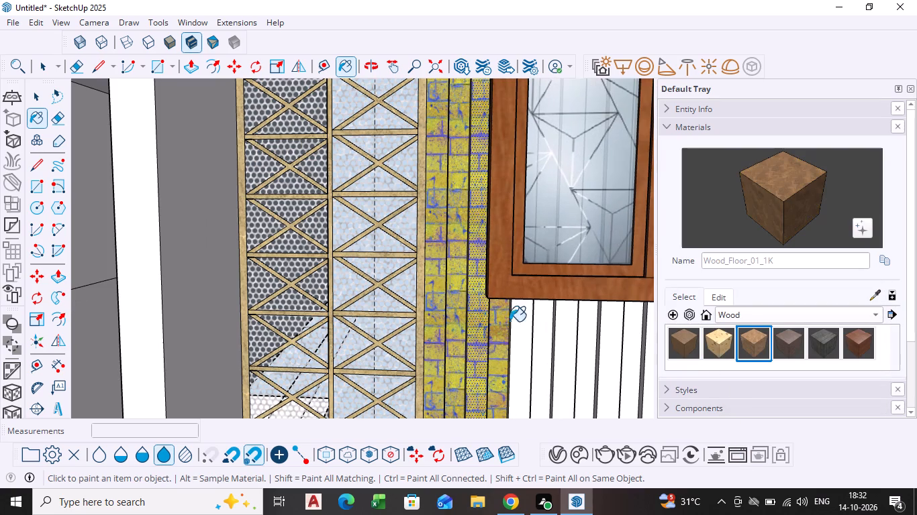
left_click(435, 295)
left_click(456, 292)
left_click(472, 289)
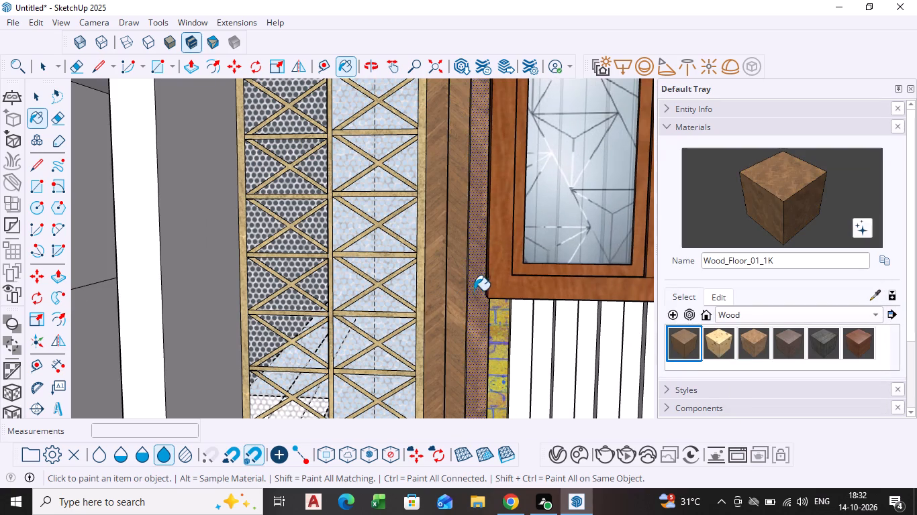
left_click(490, 321)
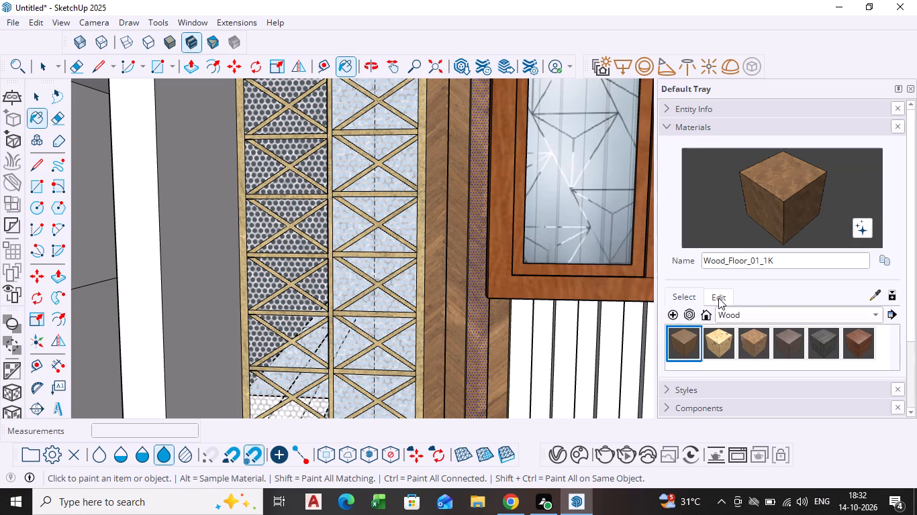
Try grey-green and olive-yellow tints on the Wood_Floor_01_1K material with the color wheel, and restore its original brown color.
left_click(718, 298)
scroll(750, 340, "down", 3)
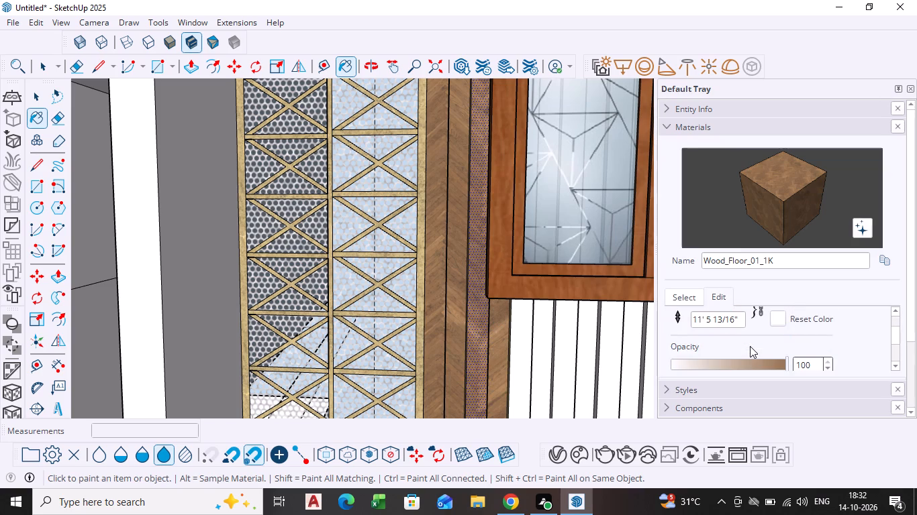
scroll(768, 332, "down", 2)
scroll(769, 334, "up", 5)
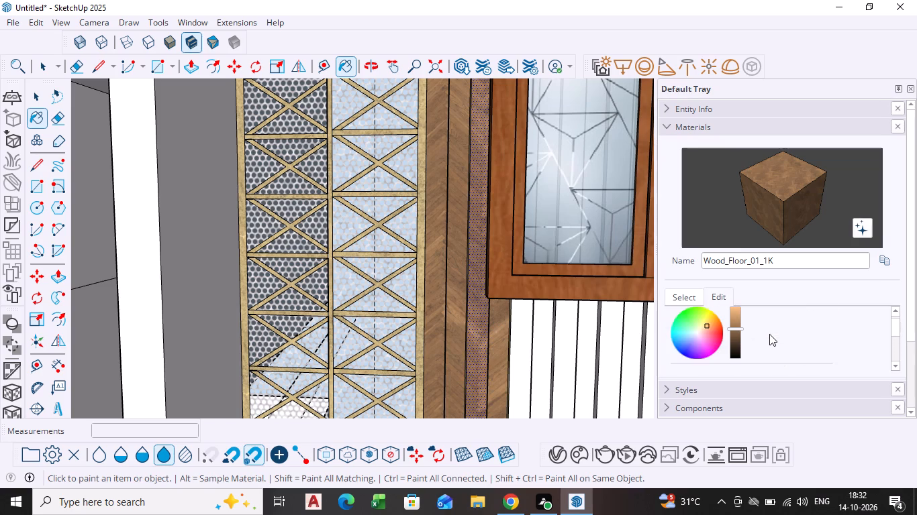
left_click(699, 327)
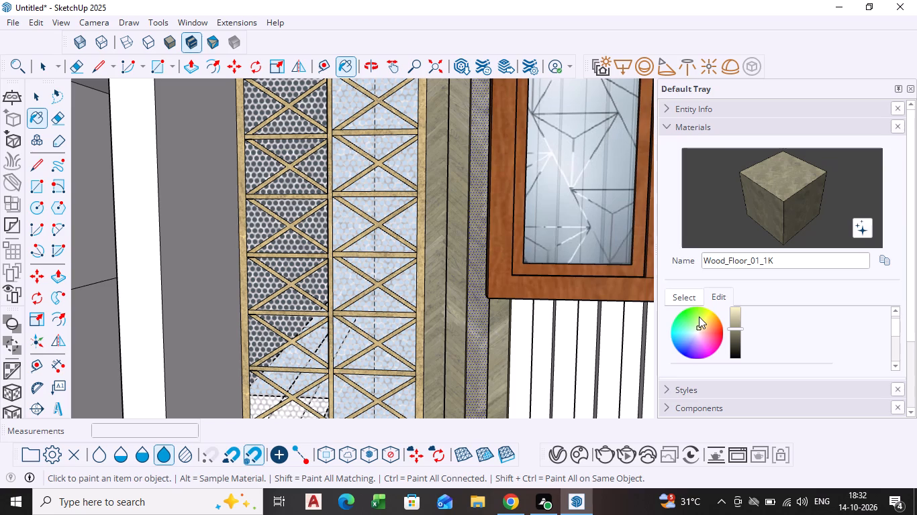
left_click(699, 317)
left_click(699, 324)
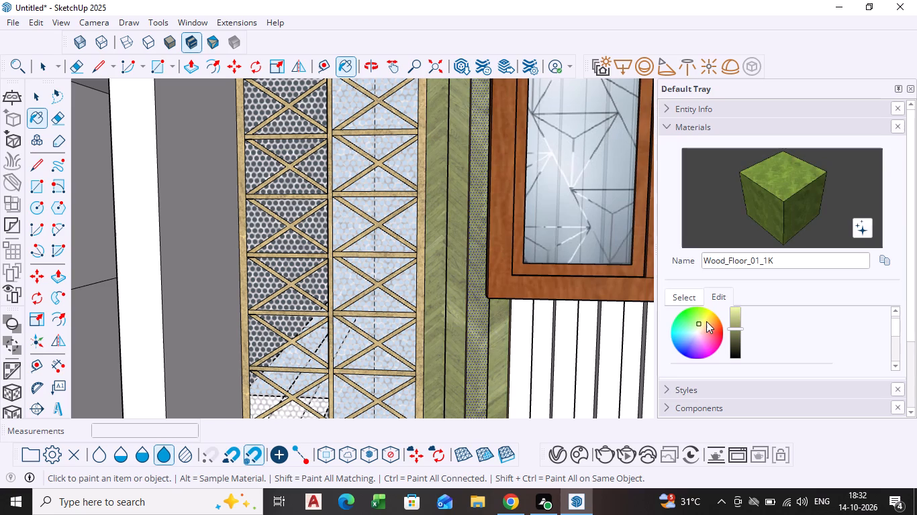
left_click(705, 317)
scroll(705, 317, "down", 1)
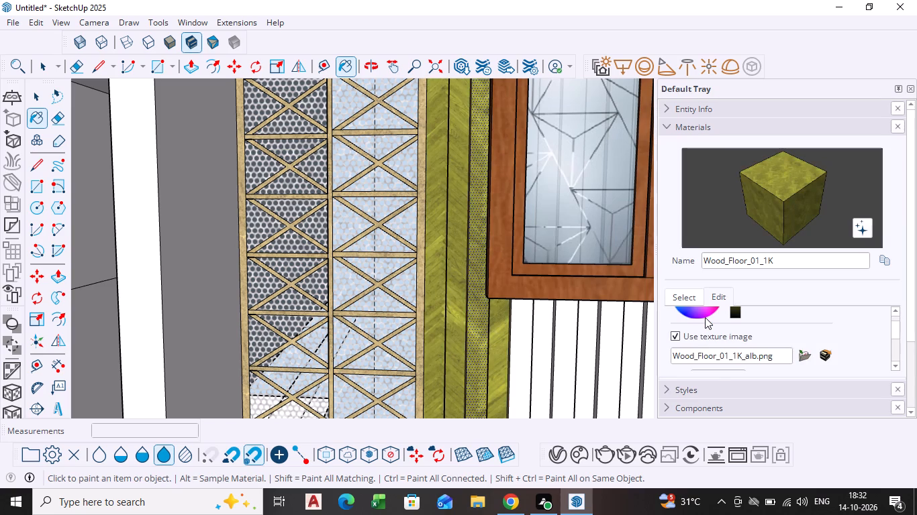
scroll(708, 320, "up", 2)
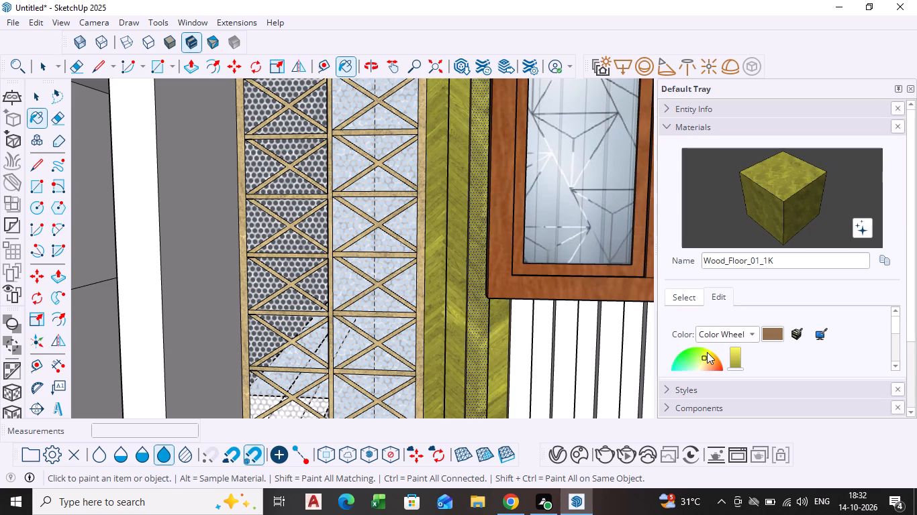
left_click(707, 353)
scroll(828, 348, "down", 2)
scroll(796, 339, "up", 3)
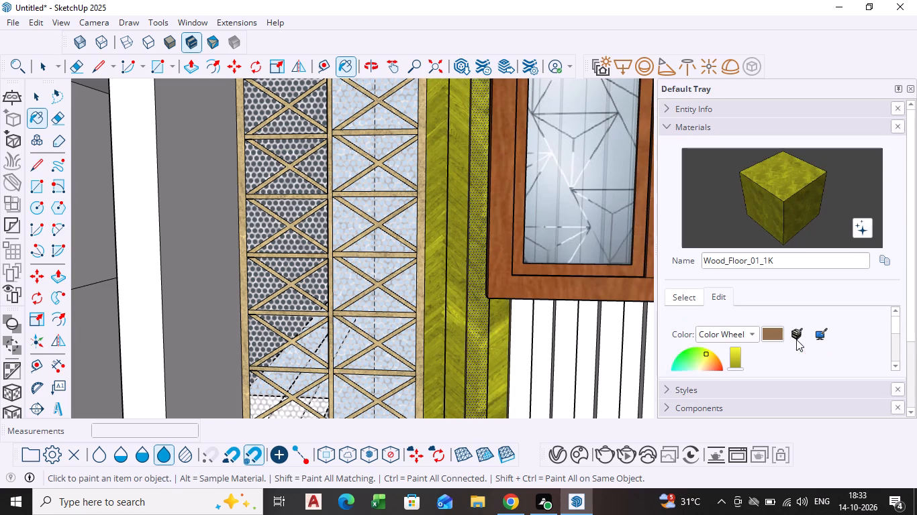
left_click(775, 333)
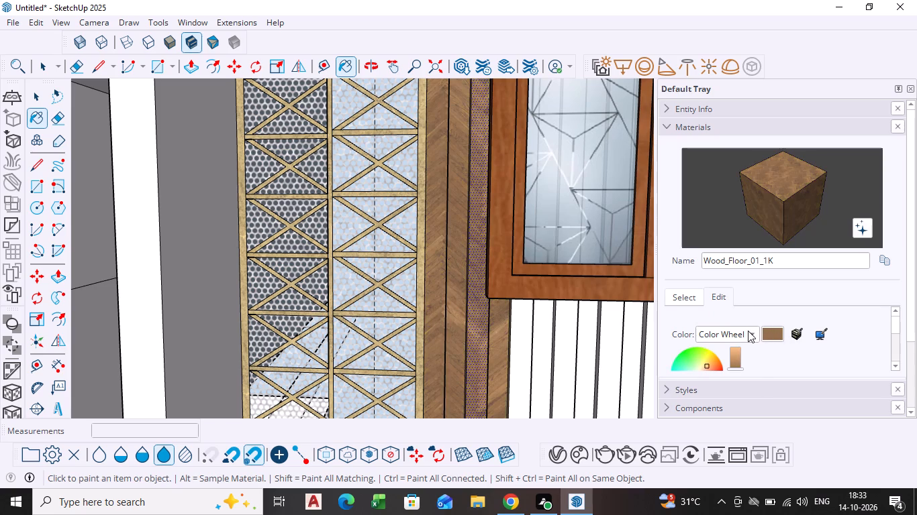
Tint the Wood_Floor_01_1K material olive green using the color wheel.
left_click(748, 331)
left_click(726, 334)
scroll(807, 331, "down", 1)
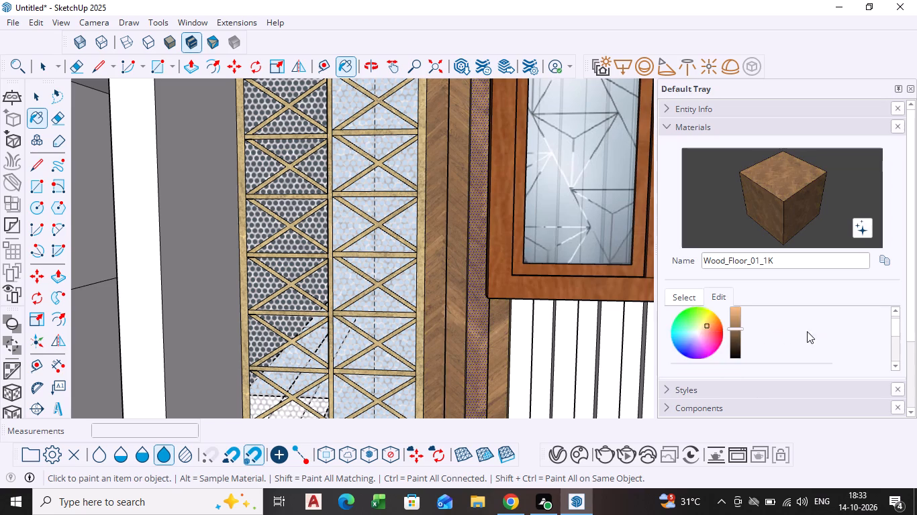
scroll(807, 331, "down", 1)
scroll(773, 327, "up", 1)
left_click(699, 329)
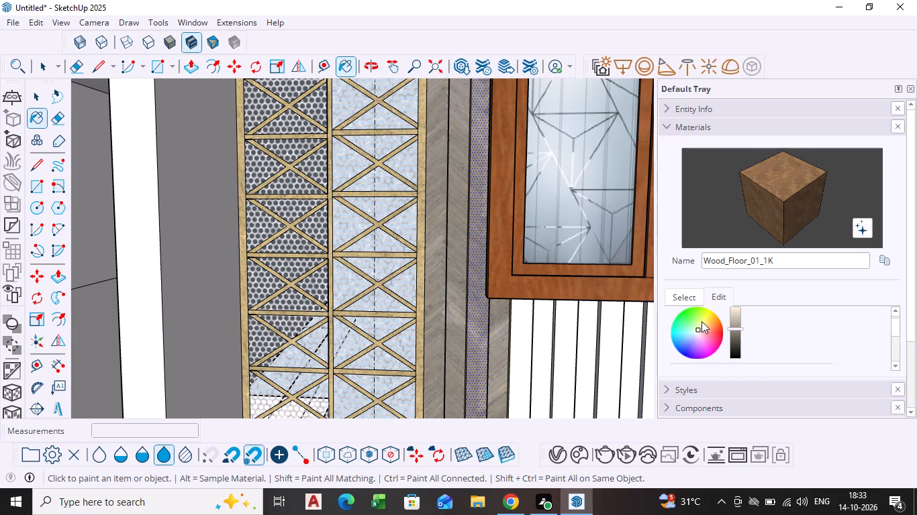
left_click(702, 320)
scroll(731, 331, "down", 1)
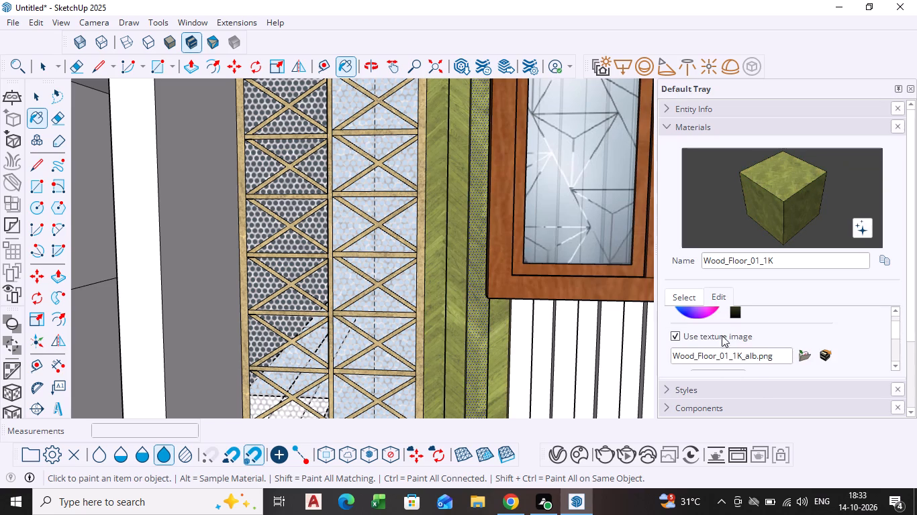
scroll(758, 372, "up", 7)
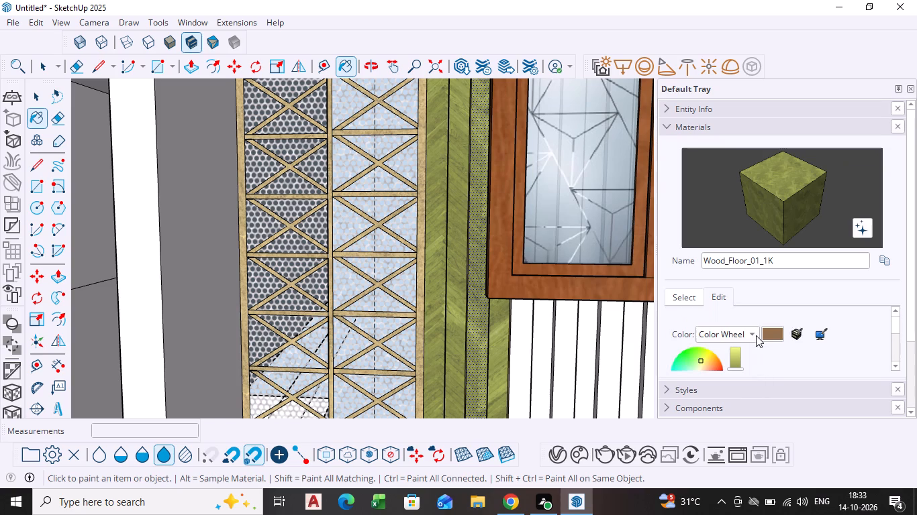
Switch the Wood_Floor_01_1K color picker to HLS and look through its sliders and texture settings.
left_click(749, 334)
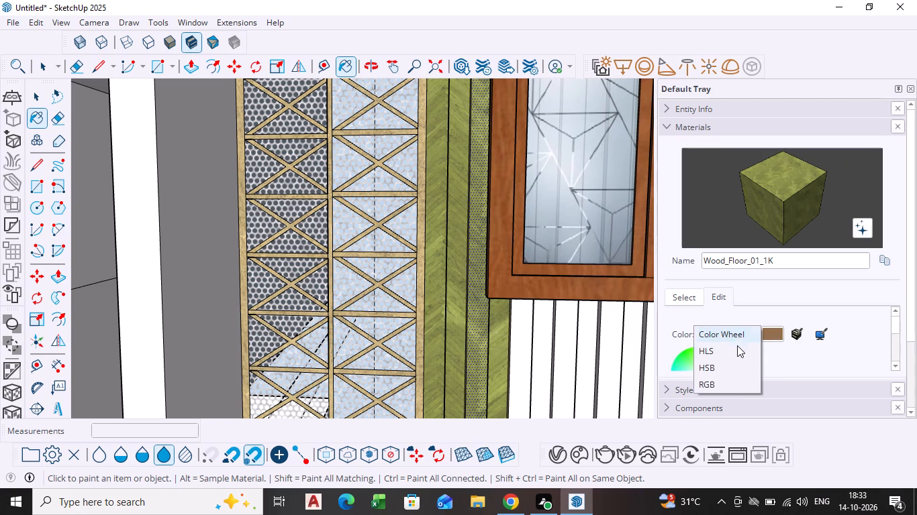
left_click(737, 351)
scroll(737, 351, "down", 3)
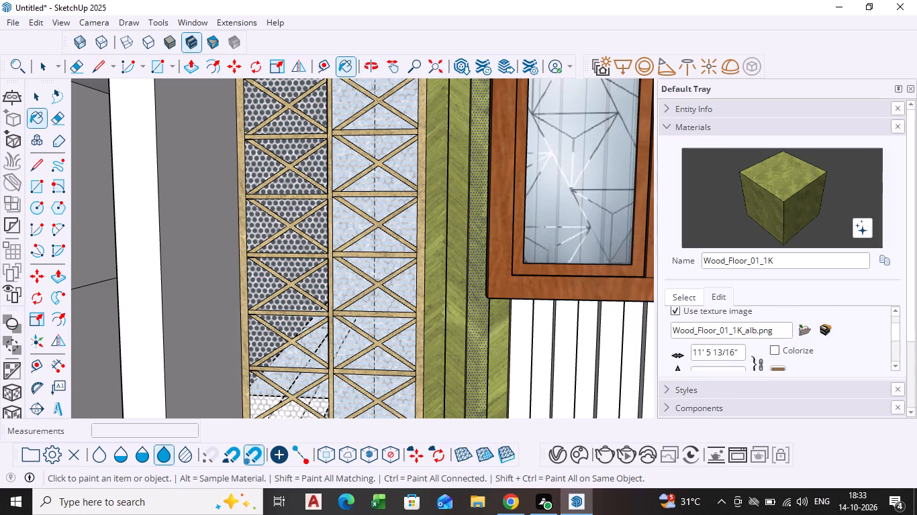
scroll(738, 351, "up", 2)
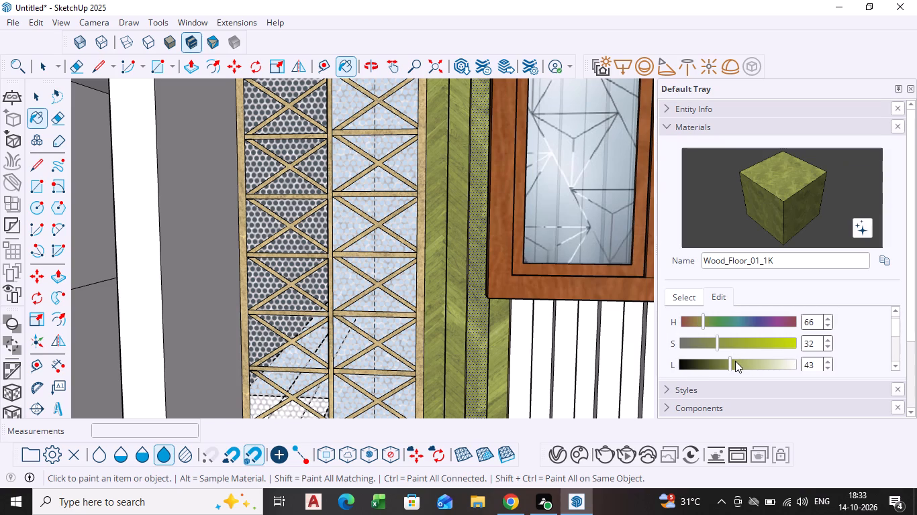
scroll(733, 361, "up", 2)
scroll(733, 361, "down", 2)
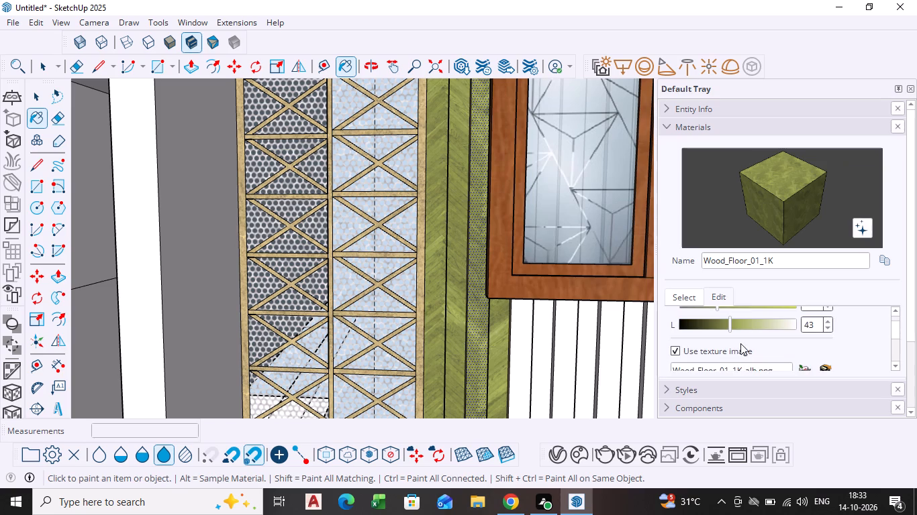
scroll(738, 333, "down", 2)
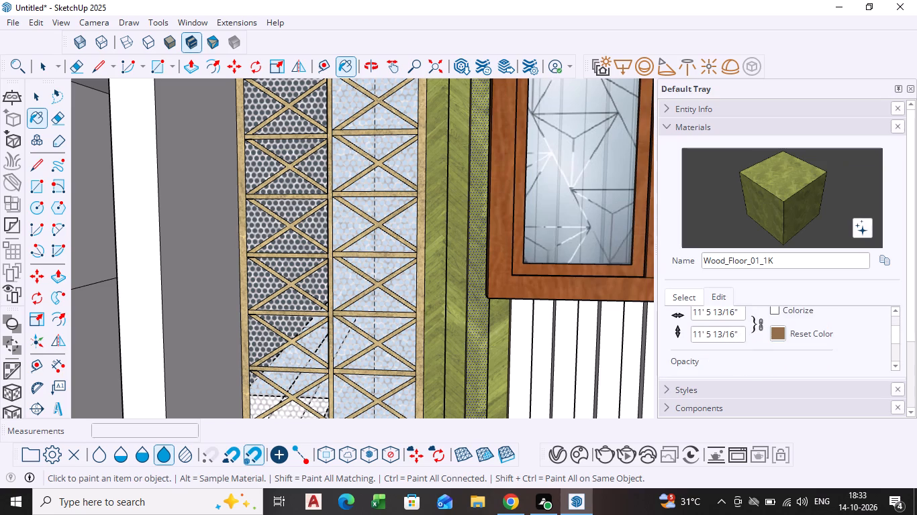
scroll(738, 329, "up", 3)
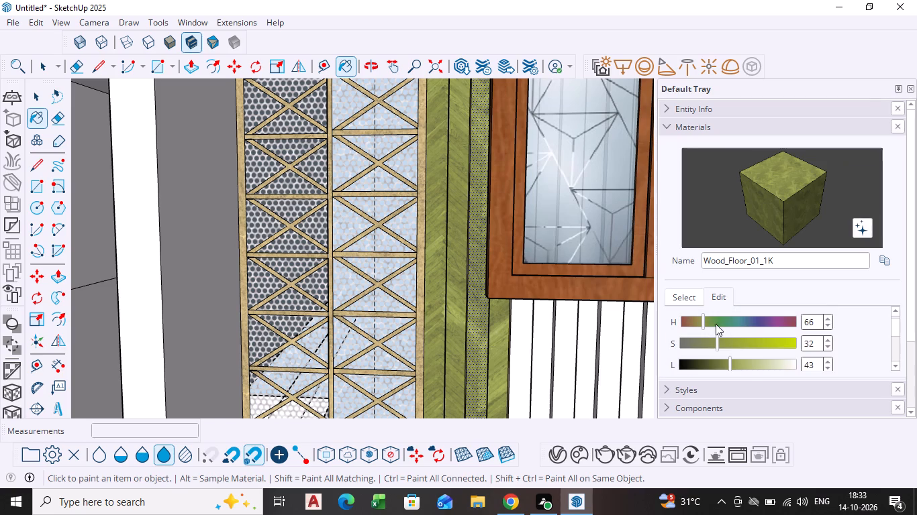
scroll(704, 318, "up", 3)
Switch the color picker to HSB and lighten Wood_Floor_01_1K to a yellow-green with saturation 44 and brightness 86.
left_click(728, 332)
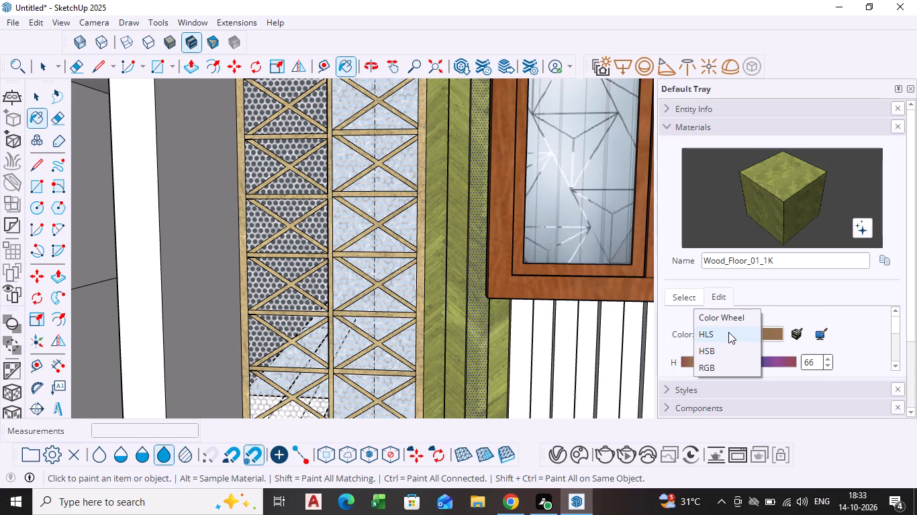
left_click(730, 352)
scroll(731, 352, "down", 3)
scroll(733, 349, "up", 1)
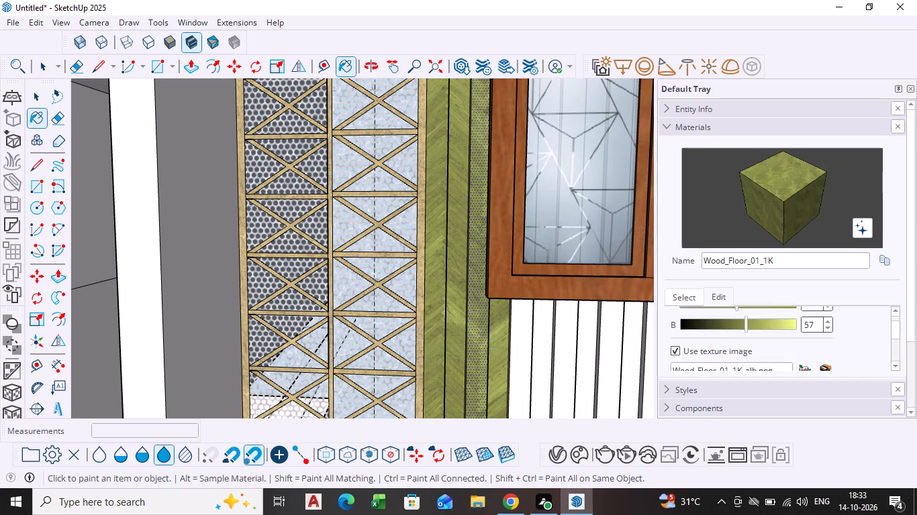
scroll(733, 349, "up", 1)
left_click(789, 365)
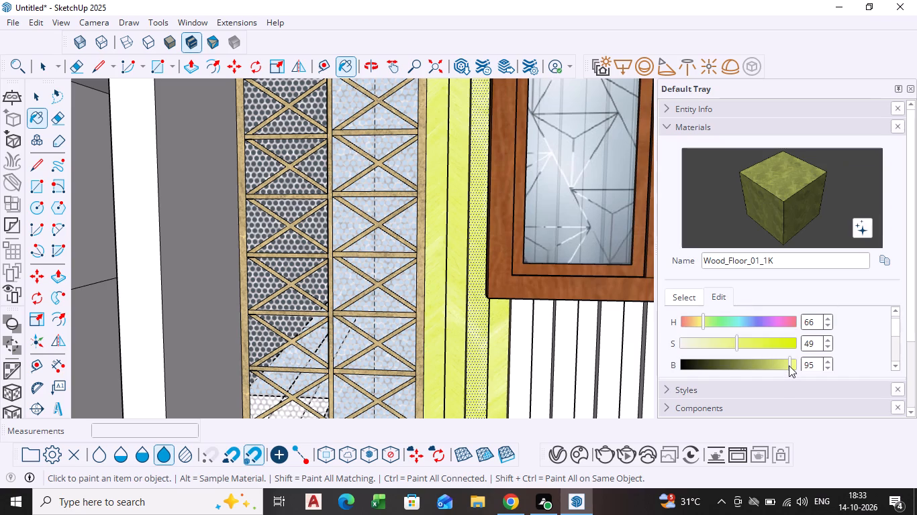
left_click(714, 341)
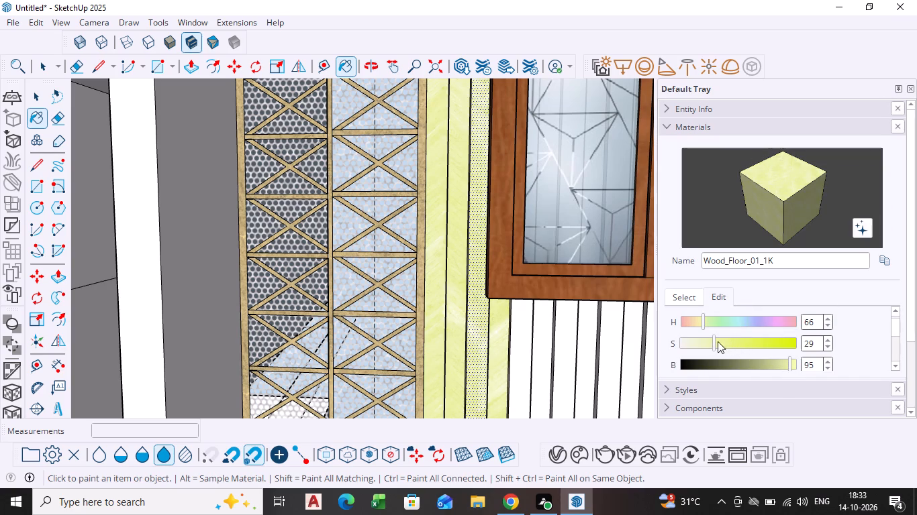
left_click(700, 341)
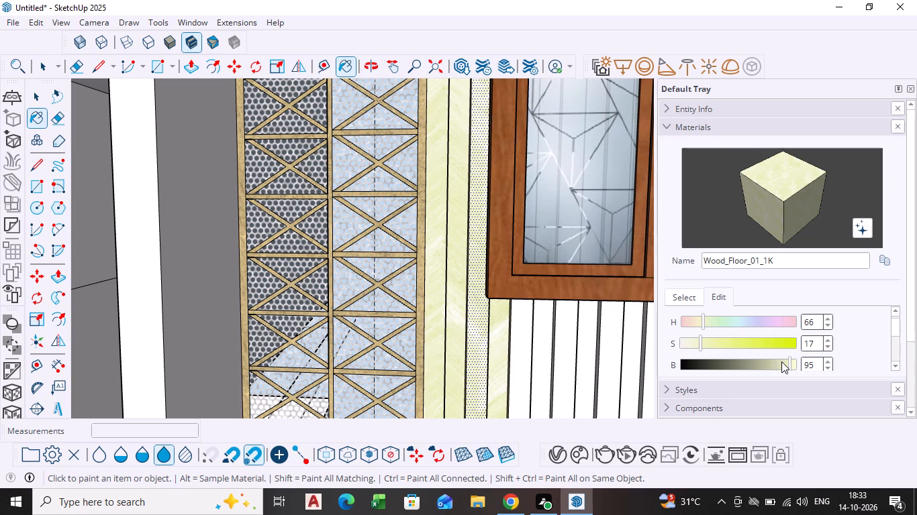
left_click(779, 363)
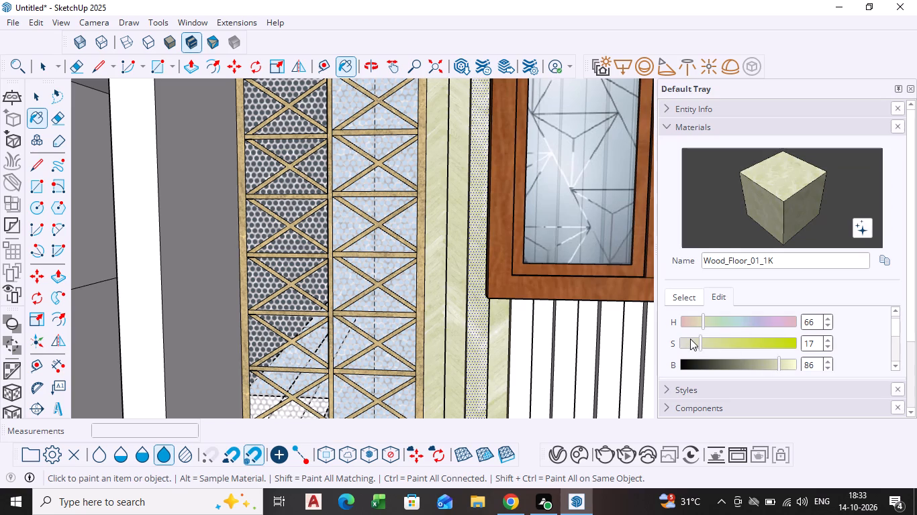
left_click(690, 339)
left_click(703, 341)
left_click(721, 341)
left_click(730, 342)
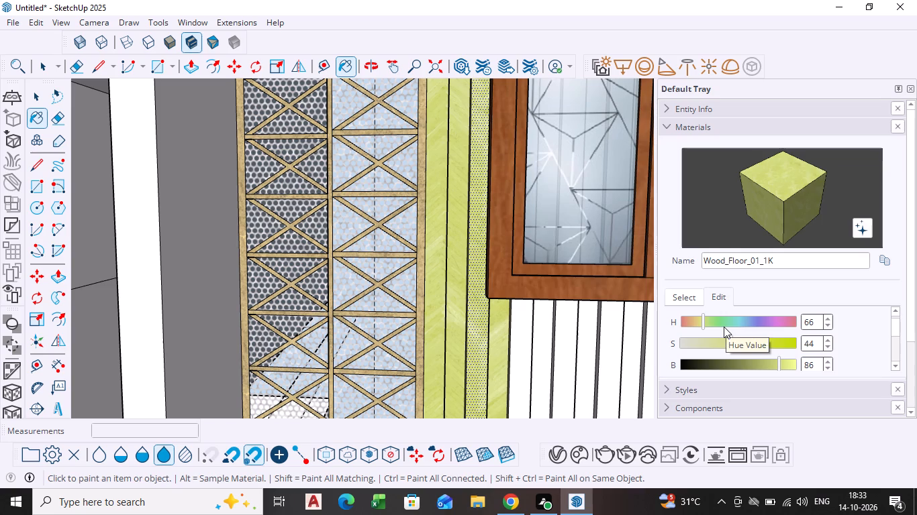
Shift the hue of Wood_Floor_01_1K to 60 and check its opacity, texture size and colorize settings.
scroll(738, 326, "down", 2)
scroll(854, 368, "down", 7)
scroll(807, 325, "up", 1)
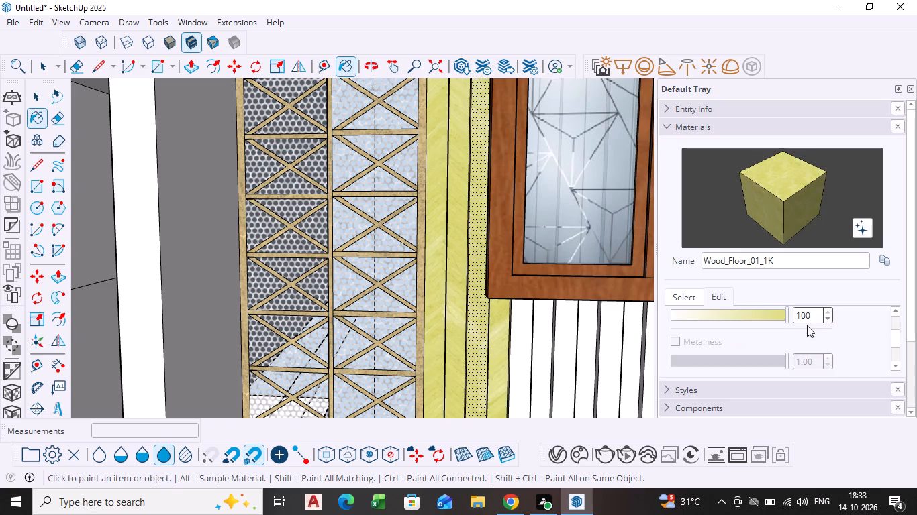
scroll(798, 329, "up", 2)
left_click(766, 325)
left_click(774, 328)
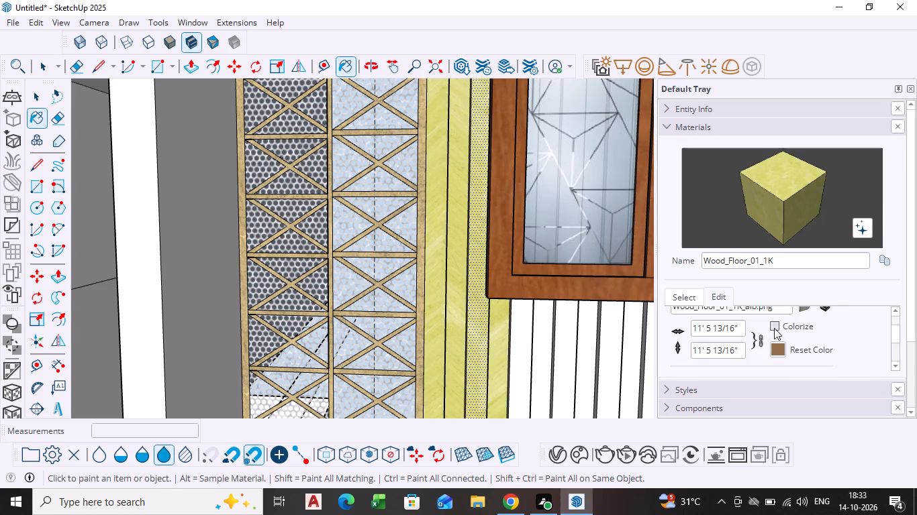
scroll(786, 347, "up", 3)
scroll(719, 332, "up", 2)
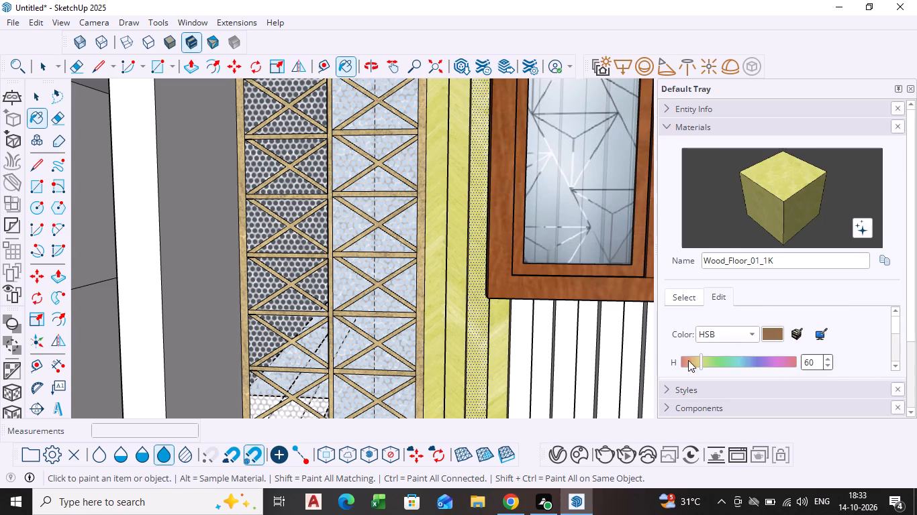
Lighten Wood_Floor_01_1K to a pale cream with hue 54, saturation 9 and brightness 100.
scroll(726, 359, "down", 1)
left_click(794, 365)
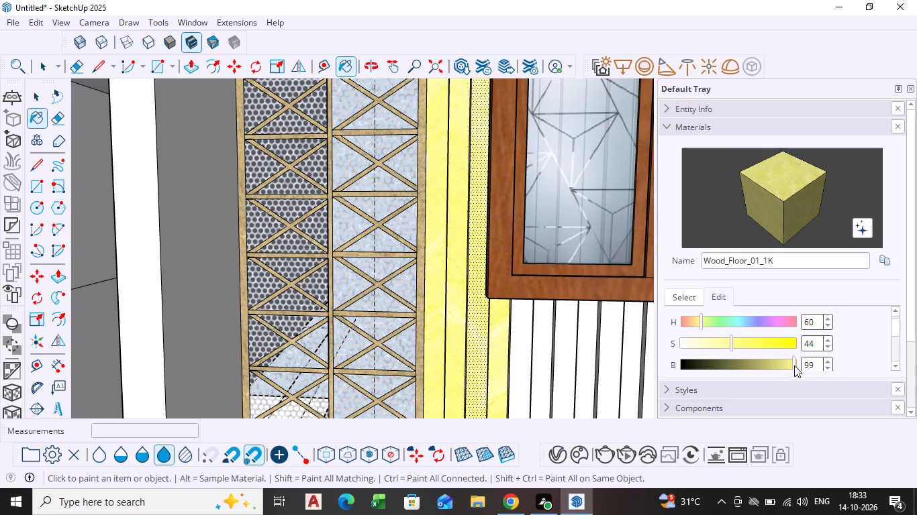
left_click(720, 340)
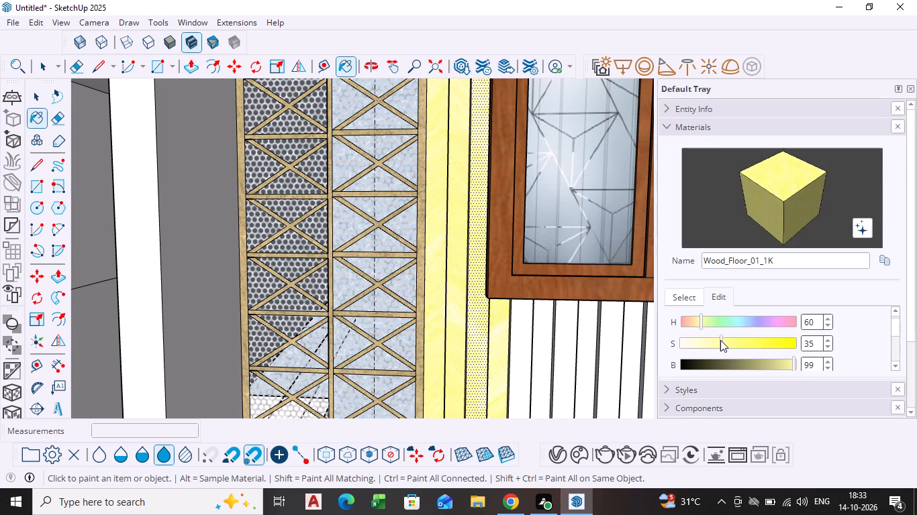
left_click(710, 345)
left_click(702, 344)
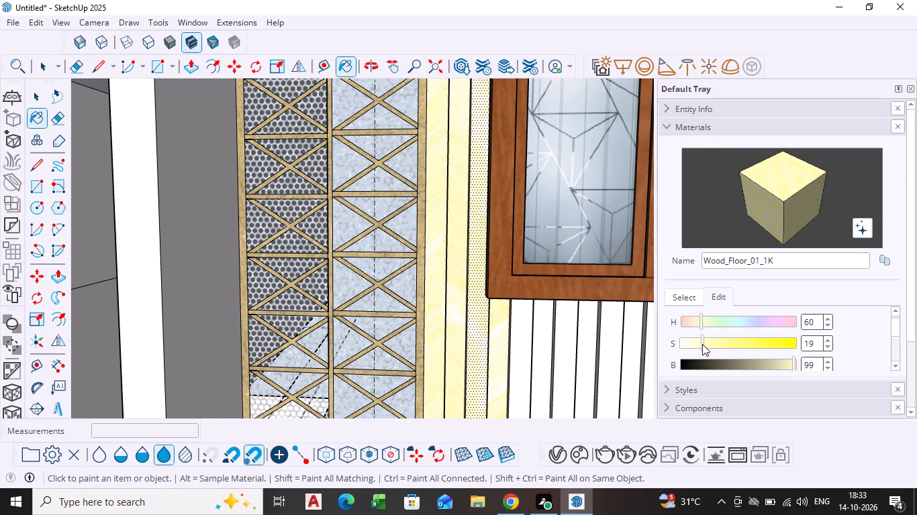
left_click(696, 344)
scroll(695, 341, "down", 4)
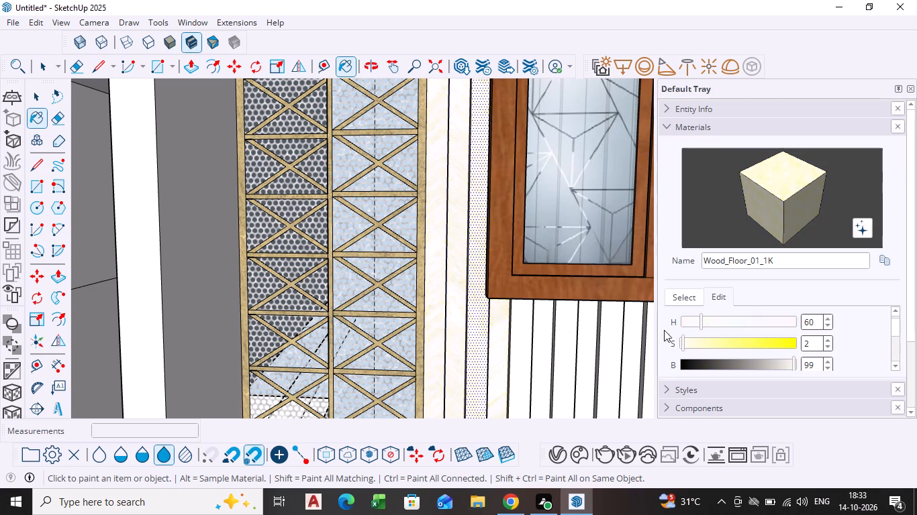
scroll(471, 327, "down", 3)
scroll(693, 366, "up", 3)
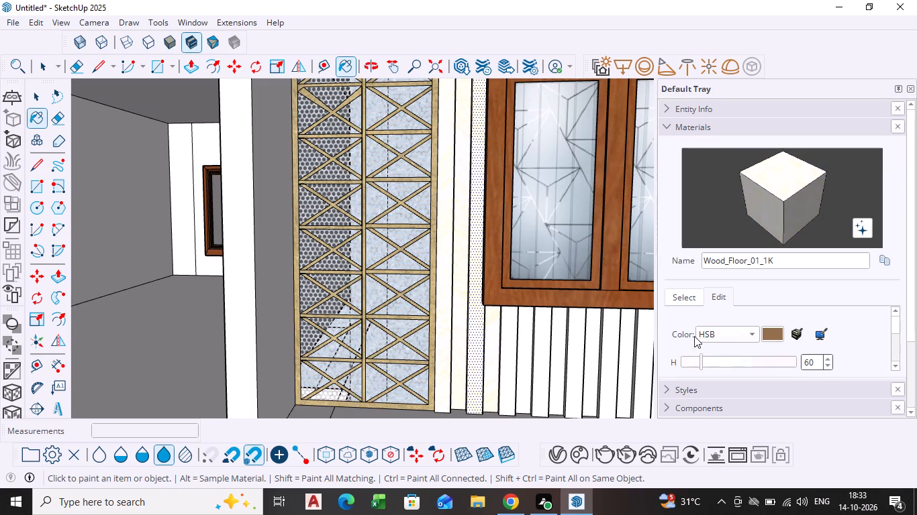
scroll(695, 306, "up", 3)
scroll(726, 325, "down", 3)
left_click(691, 341)
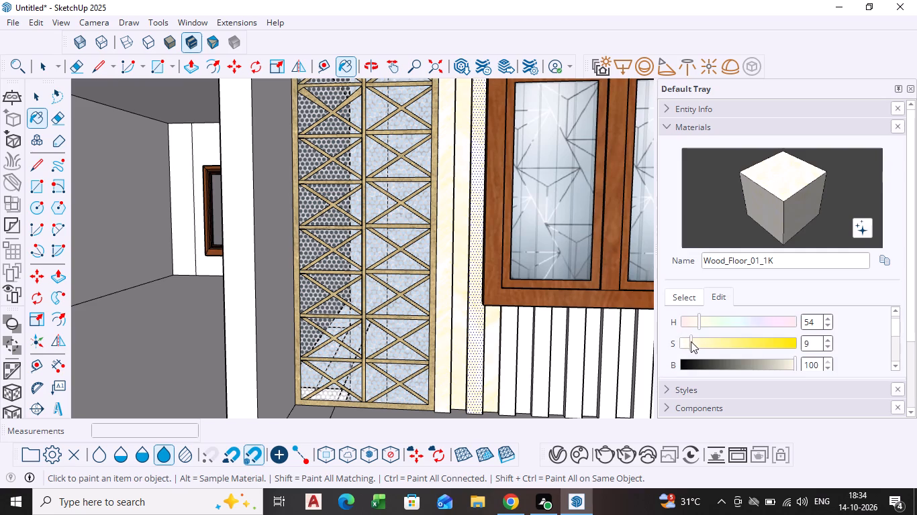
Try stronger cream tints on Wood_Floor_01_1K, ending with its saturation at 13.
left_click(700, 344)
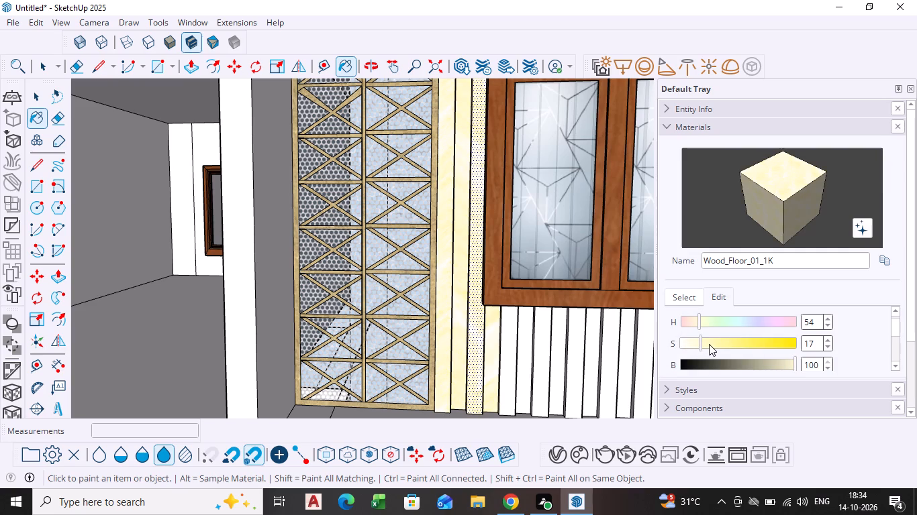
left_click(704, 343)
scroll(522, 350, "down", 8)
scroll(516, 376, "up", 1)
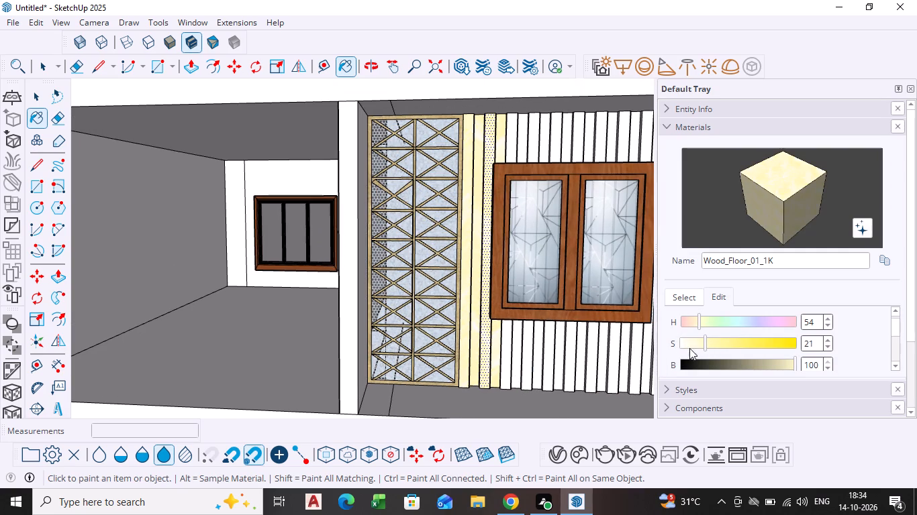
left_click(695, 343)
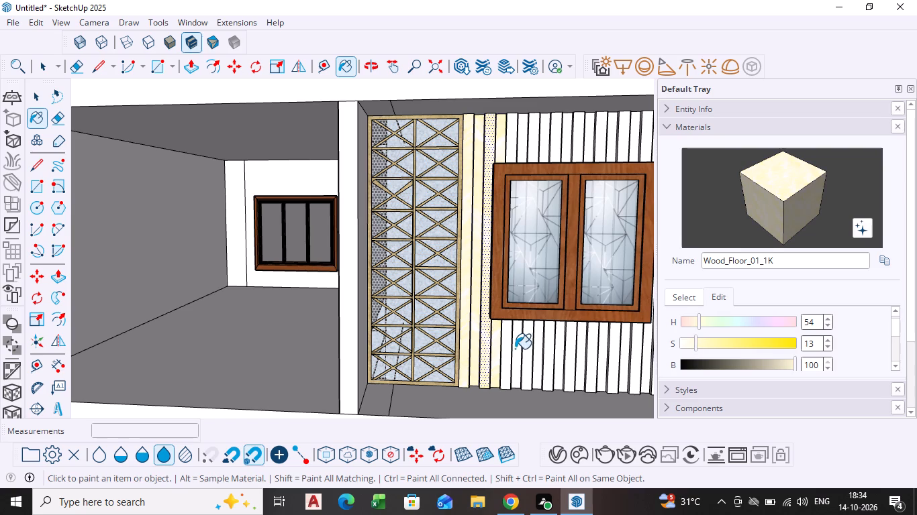
Paint the slats and recessed strips beneath the left part of the wooden window with Wood_Floor_01_1K.
scroll(515, 349, "up", 3)
left_click(502, 351)
left_click(518, 354)
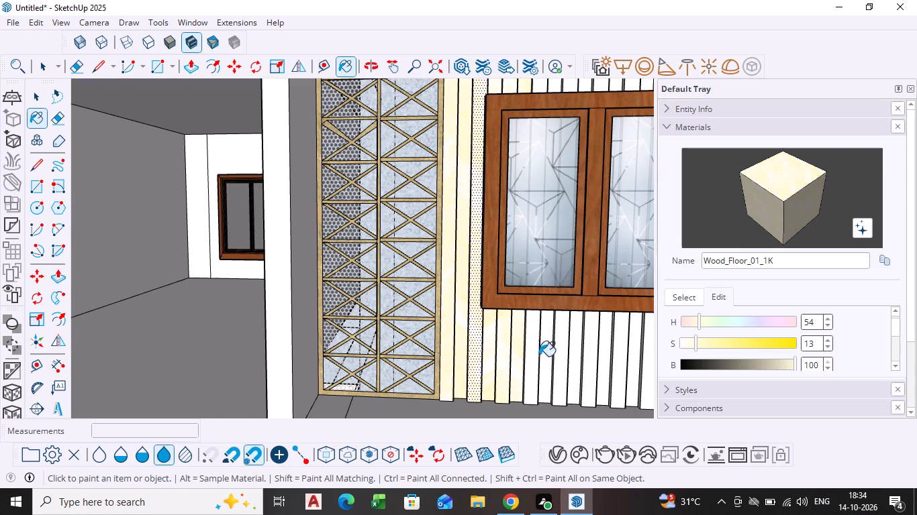
left_click(527, 357)
left_click(549, 352)
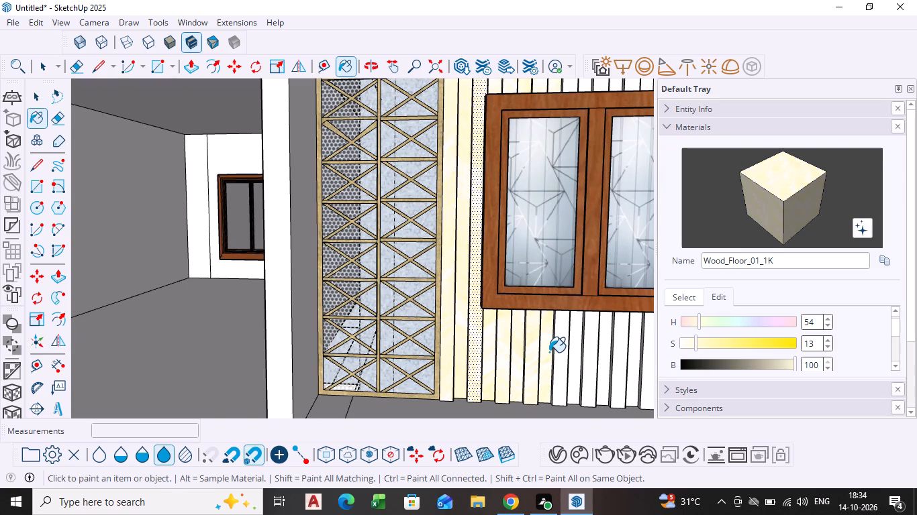
left_click(557, 353)
left_click(576, 354)
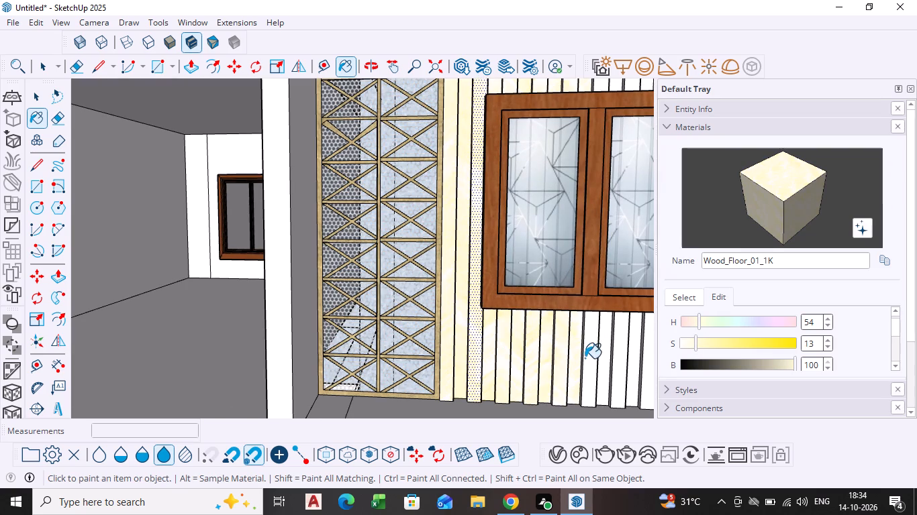
left_click(587, 358)
left_click(606, 359)
Paint the next slats and recesses beneath the window's right sash with Wood_Floor_01_1K.
scroll(607, 355, "down", 8)
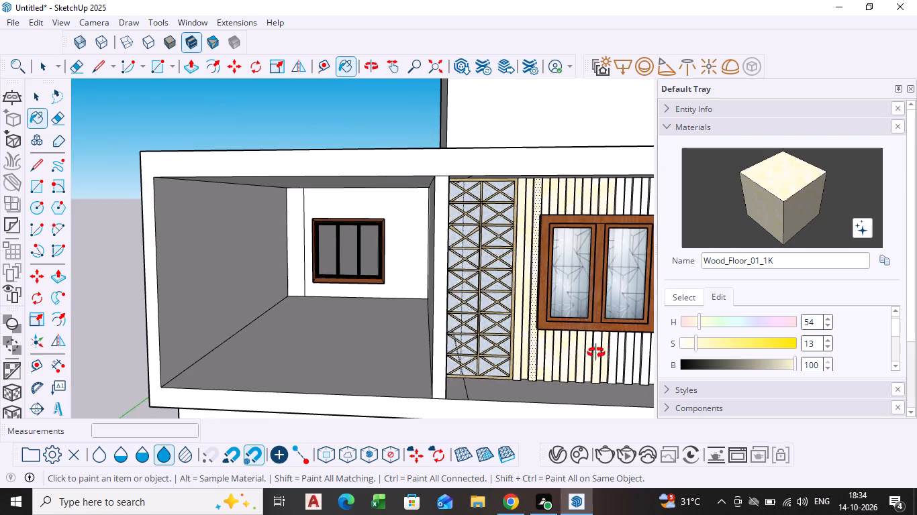
middle_click_drag(597, 353, 465, 327)
scroll(474, 349, "down", 1)
middle_click_drag(474, 349, 546, 355)
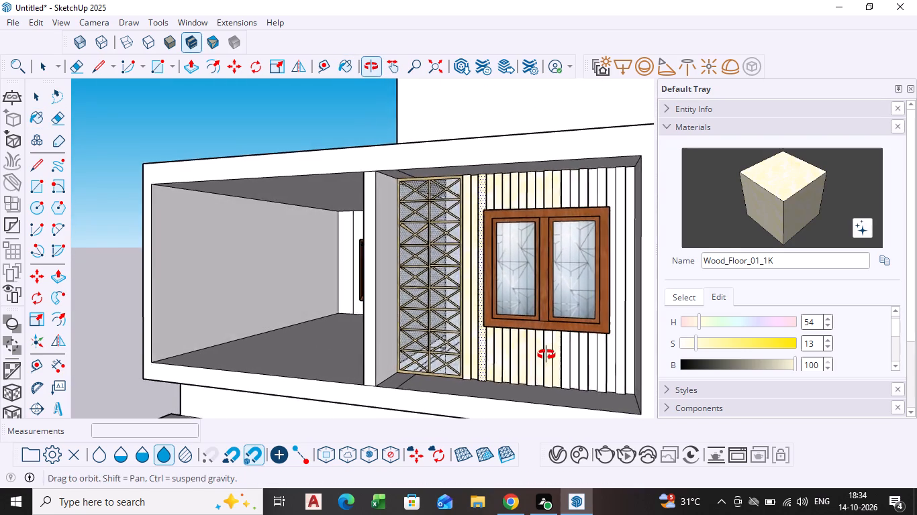
middle_click_drag(546, 355, 548, 353)
scroll(554, 351, "up", 4)
left_click(573, 355)
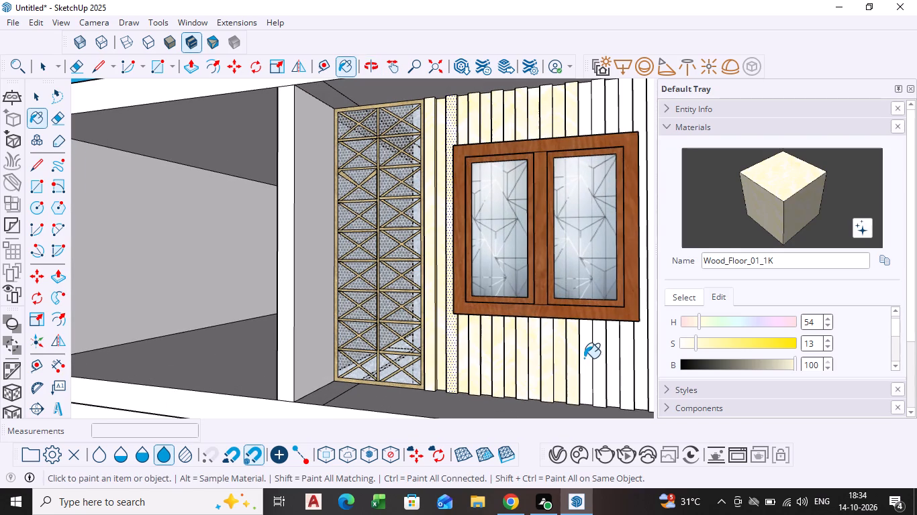
left_click(585, 358)
left_click(602, 359)
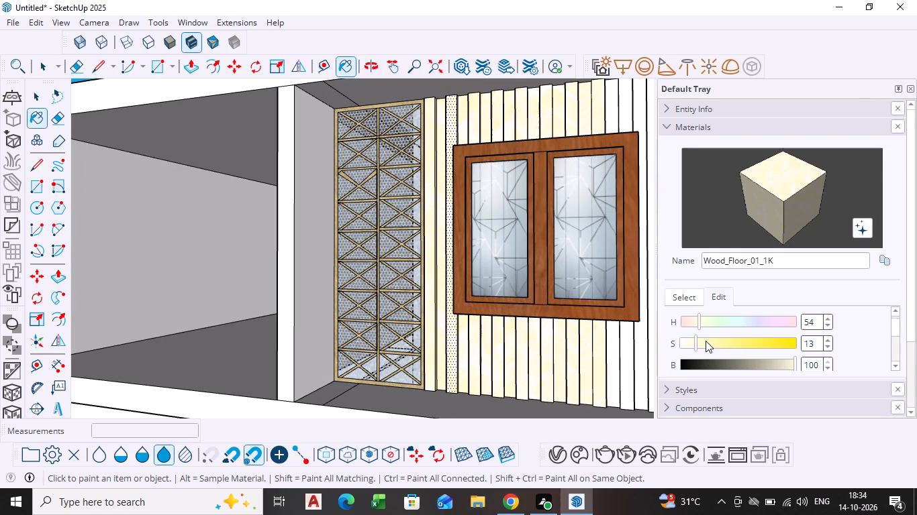
Set Wood_Floor_01_1K's saturation to 17 and paint the remaining strips up to the bay's right side wall.
left_click(700, 345)
left_click(611, 361)
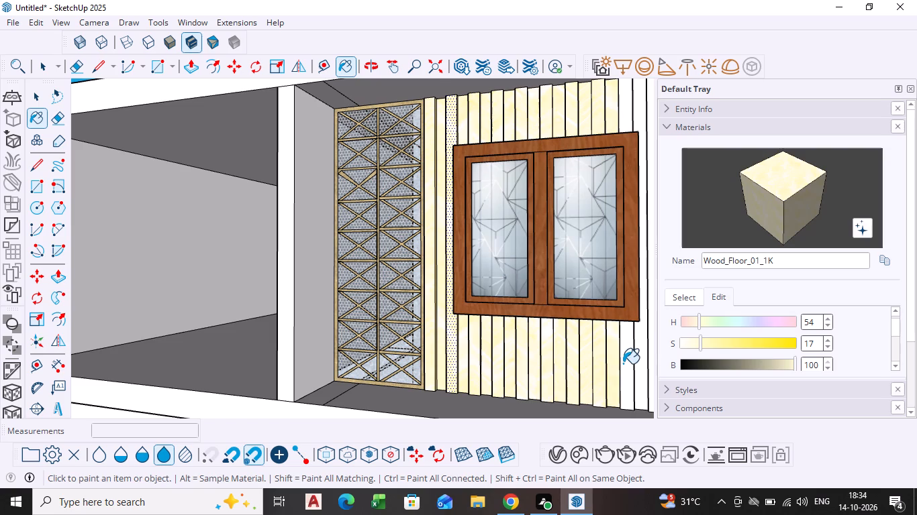
left_click(623, 363)
scroll(625, 359, "down", 4)
middle_click_drag(609, 355, 555, 334)
scroll(575, 335, "up", 4)
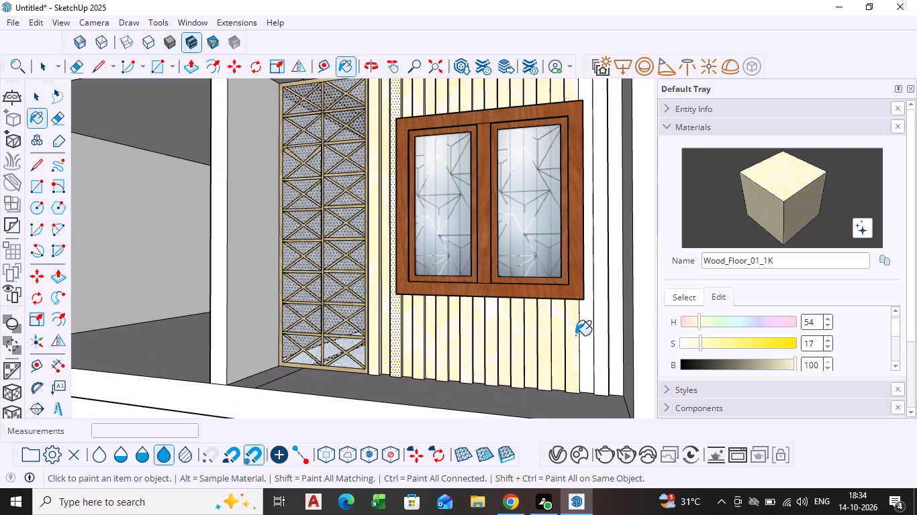
left_click(581, 343)
left_click(597, 340)
left_click(608, 333)
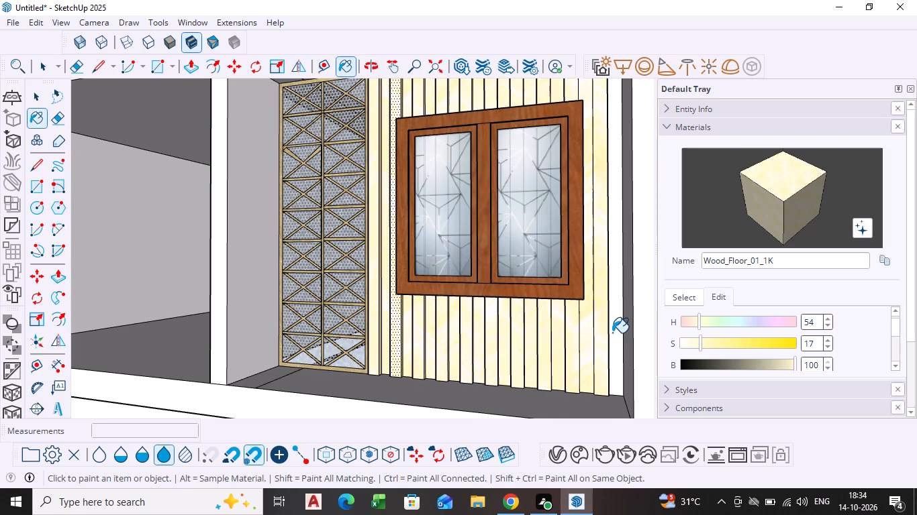
left_click(613, 331)
Paint the narrow strip just left of the window and touch up a strip beneath it, then clear the selection.
scroll(606, 335, "down", 6)
scroll(489, 345, "down", 2)
middle_click_drag(485, 347, 563, 380)
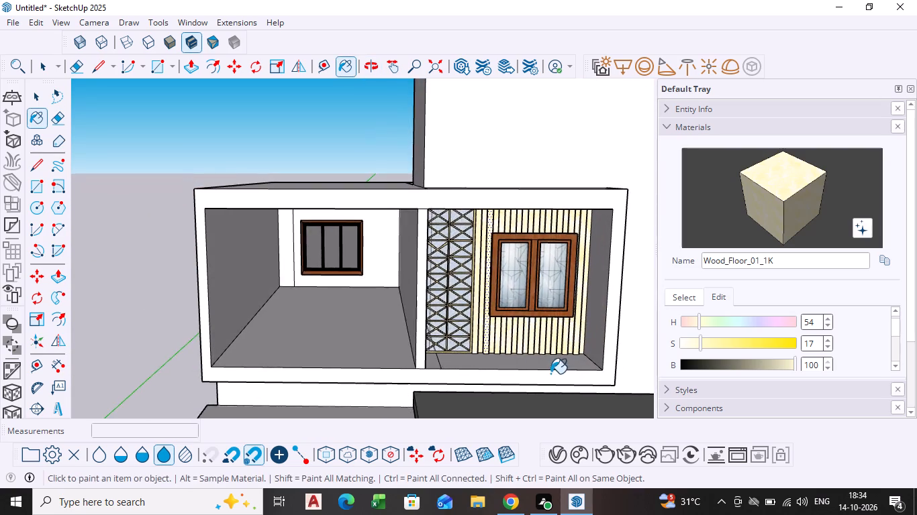
scroll(538, 363, "up", 3)
scroll(490, 329, "up", 9)
left_click(458, 333)
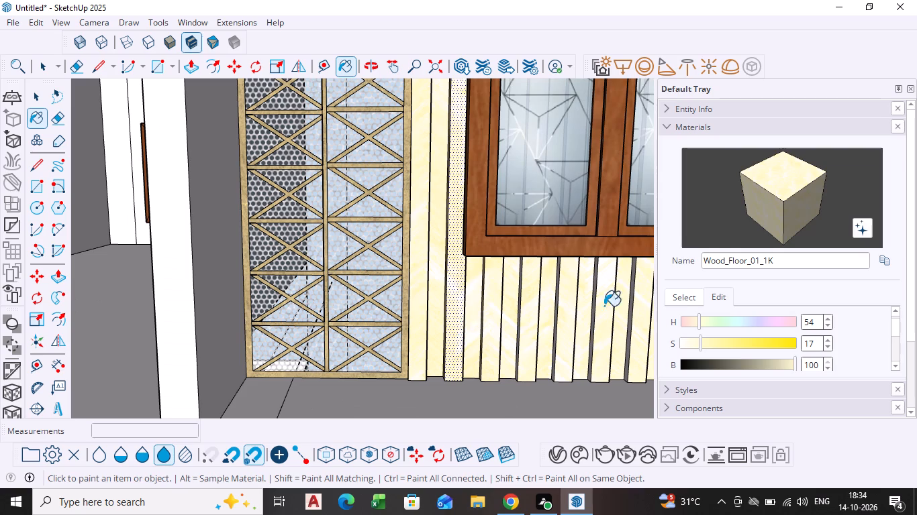
left_click(608, 292)
scroll(608, 290, "down", 9)
key("space")
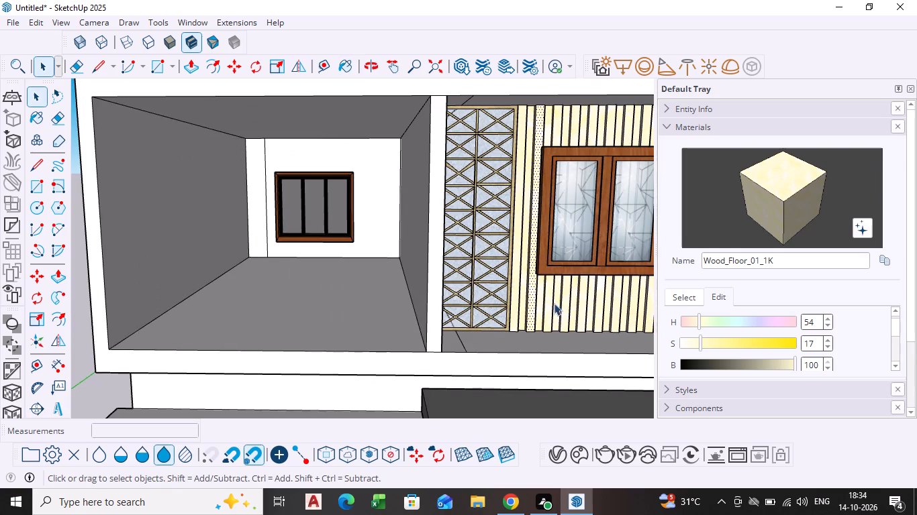
scroll(281, 329, "down", 6)
middle_click(305, 335)
left_click(222, 113)
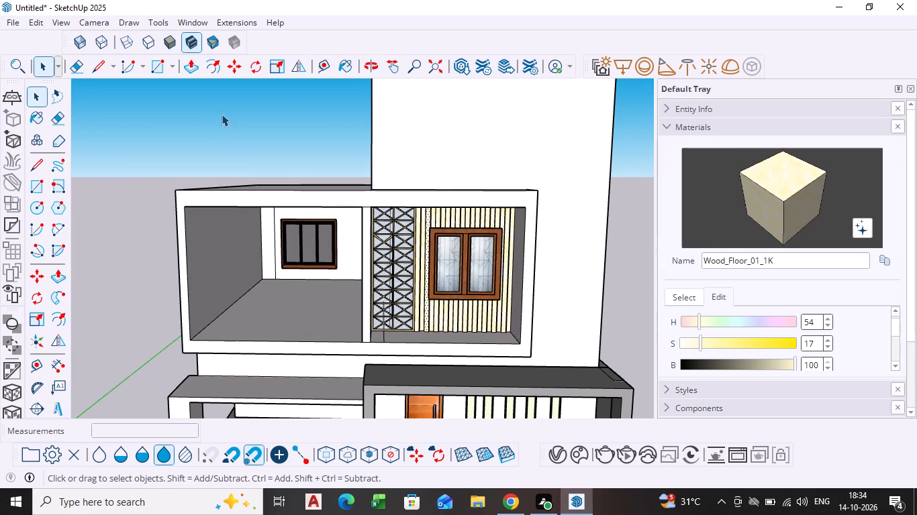
Deepen the cream tint of Wood_Floor_01_1K by setting its saturation to 24.
scroll(468, 308, "up", 8)
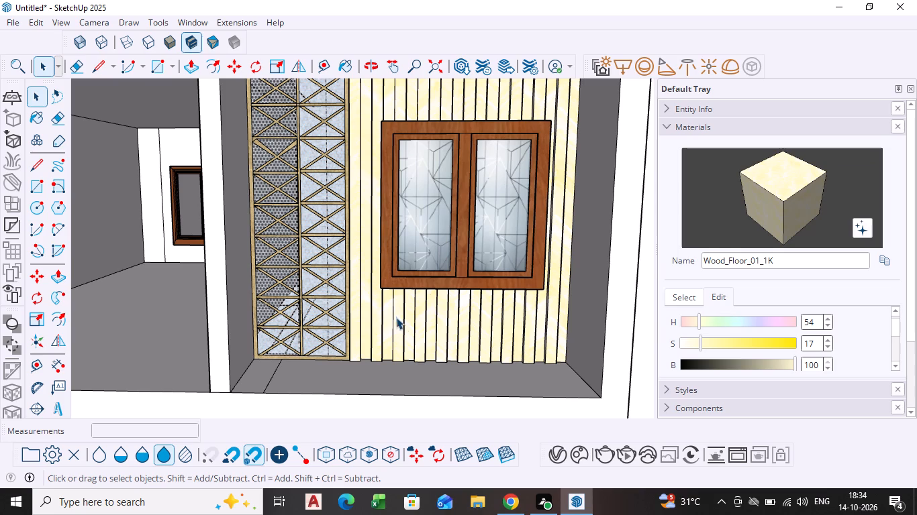
scroll(395, 314, "down", 13)
scroll(336, 339, "down", 3)
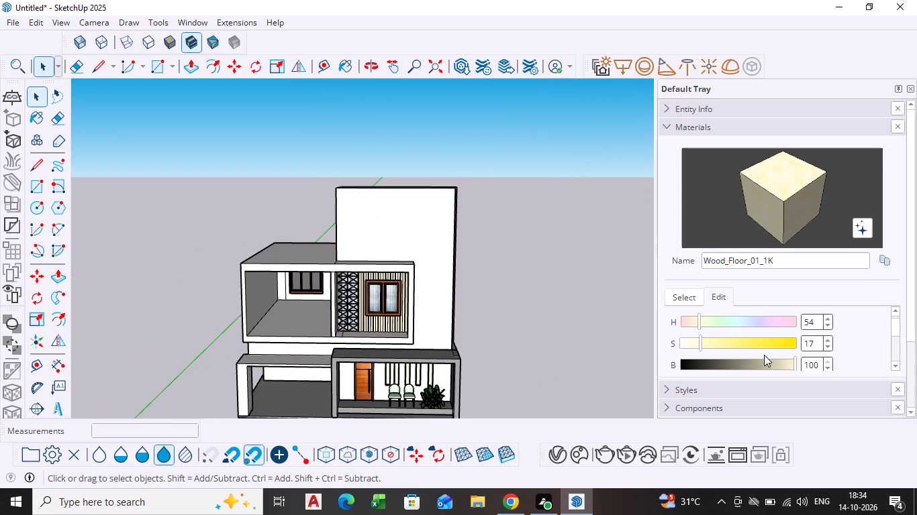
left_click(704, 345)
scroll(416, 335, "up", 14)
scroll(349, 317, "up", 1)
middle_click_drag(350, 318, 358, 312)
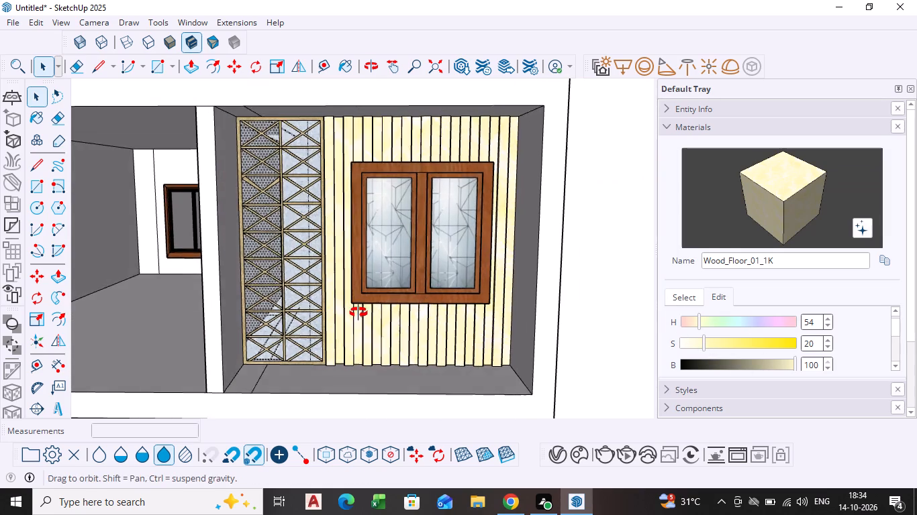
middle_click_drag(358, 312, 367, 310)
scroll(354, 314, "up", 4)
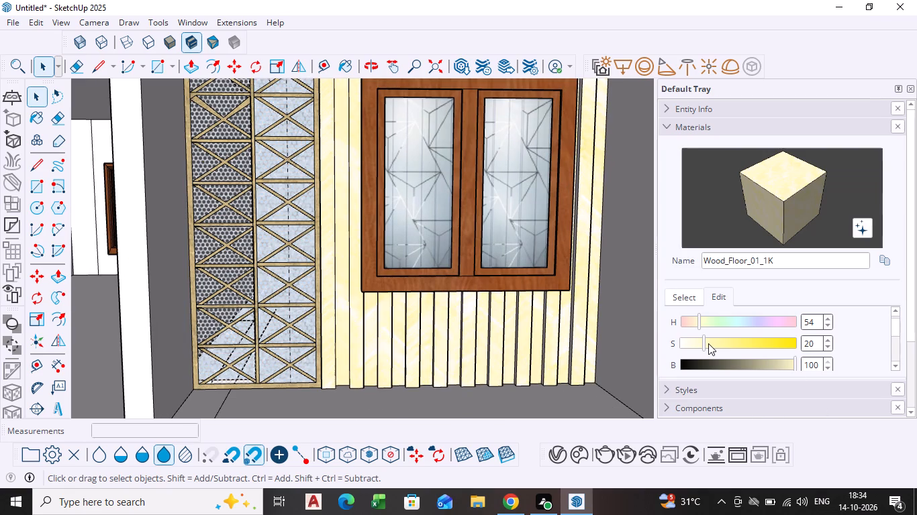
left_click(708, 343)
Examine the cream slatted wall up close and against the whole front facade, including the ground-floor porch.
scroll(476, 347, "down", 9)
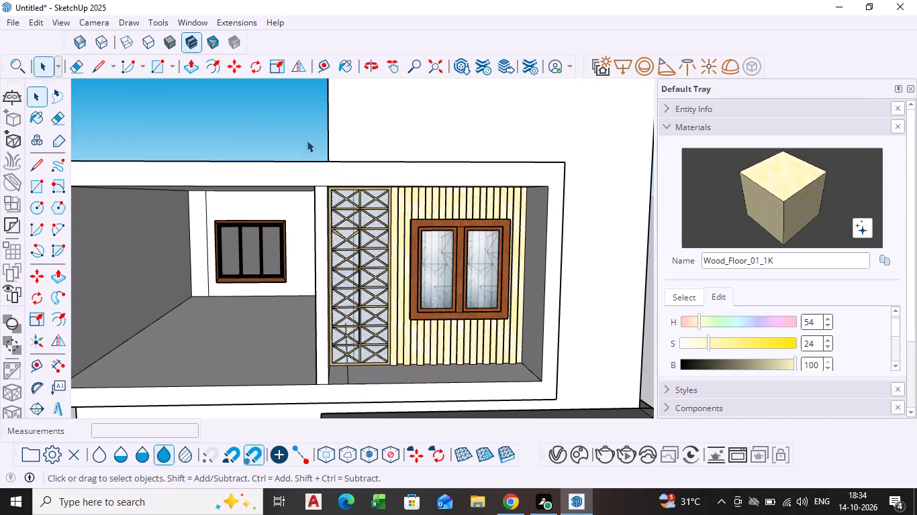
left_click(246, 131)
scroll(404, 262, "down", 4)
middle_click_drag(411, 286, 381, 282)
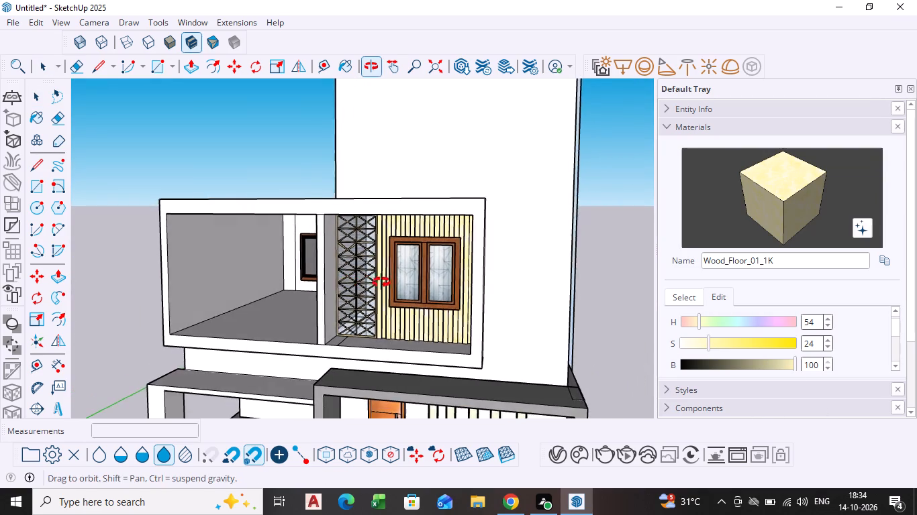
middle_click_drag(381, 282, 407, 262)
scroll(407, 262, "up", 1)
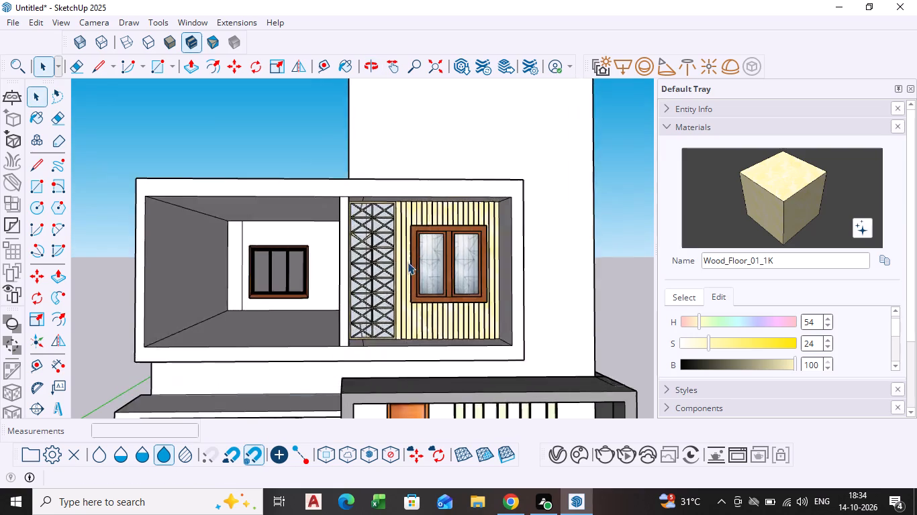
scroll(407, 262, "down", 8)
scroll(401, 368, "down", 4)
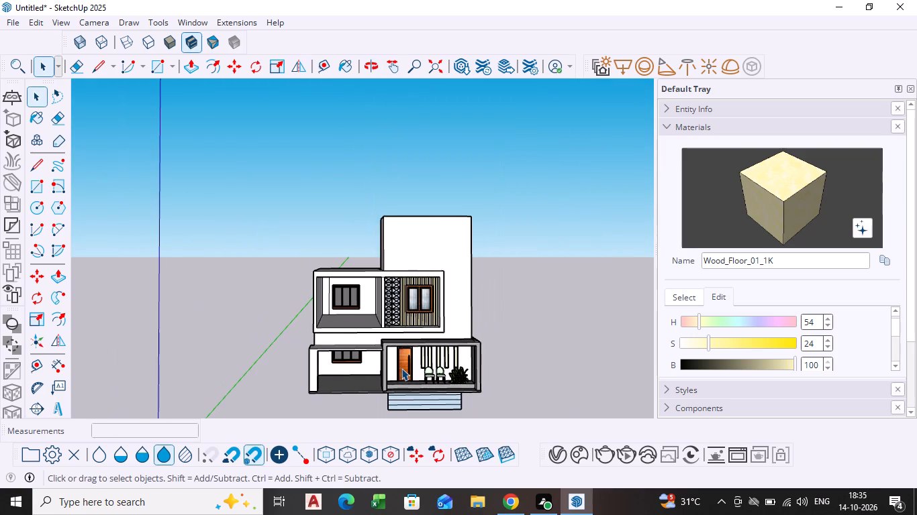
scroll(401, 368, "up", 6)
middle_click_drag(399, 367, 385, 312)
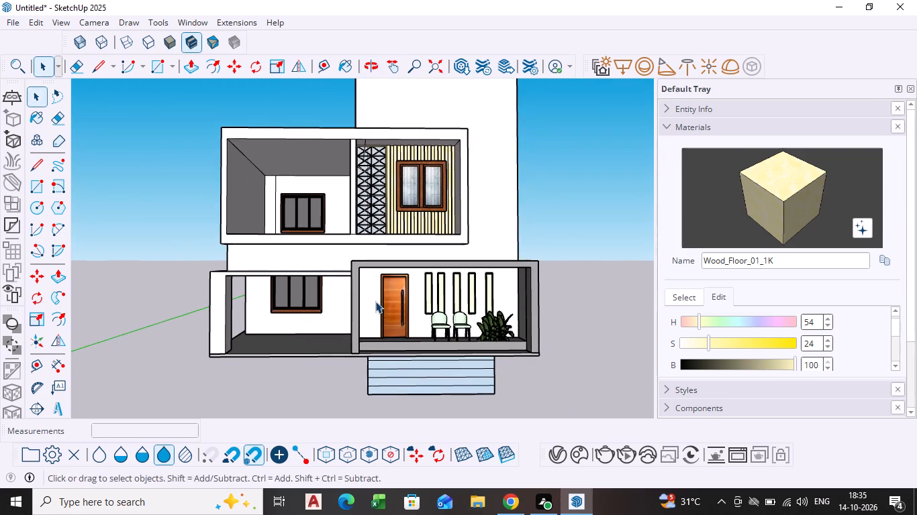
middle_click_drag(375, 301, 379, 353)
scroll(398, 203, "up", 13)
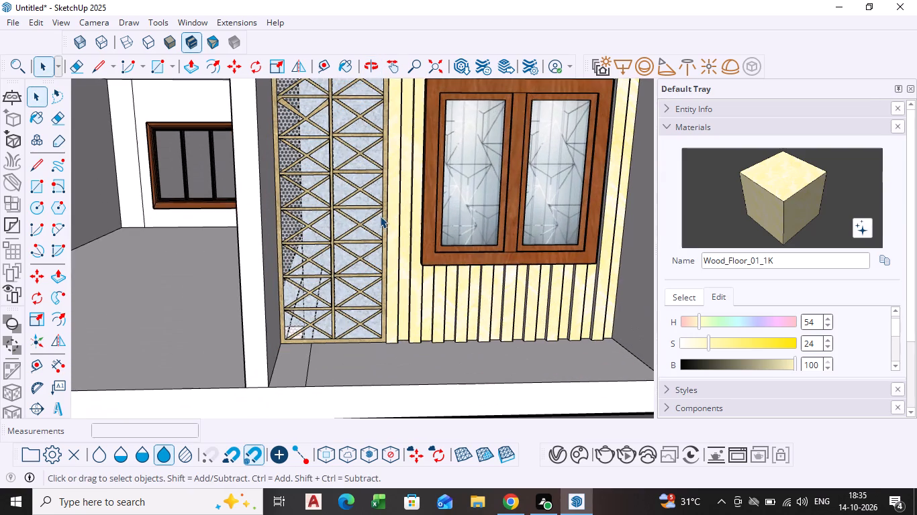
scroll(396, 229, "down", 4)
scroll(396, 229, "up", 3)
scroll(396, 229, "down", 13)
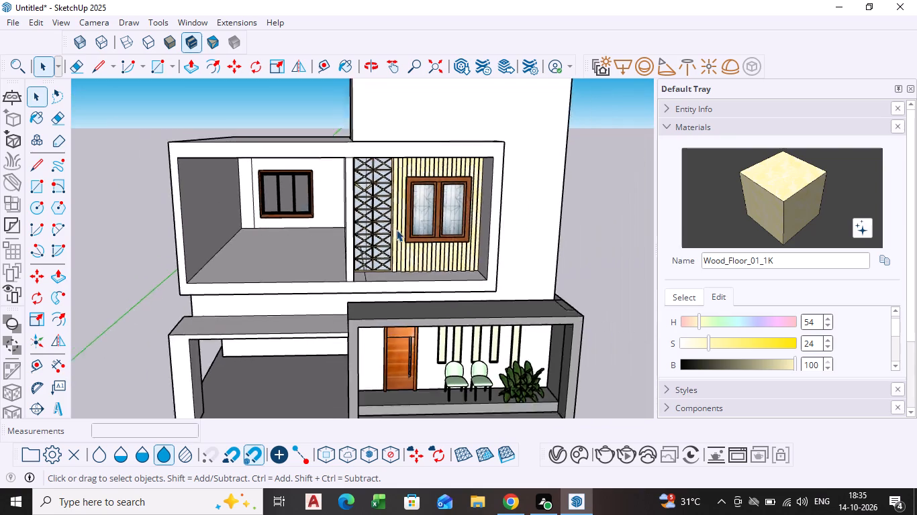
scroll(386, 234, "up", 3)
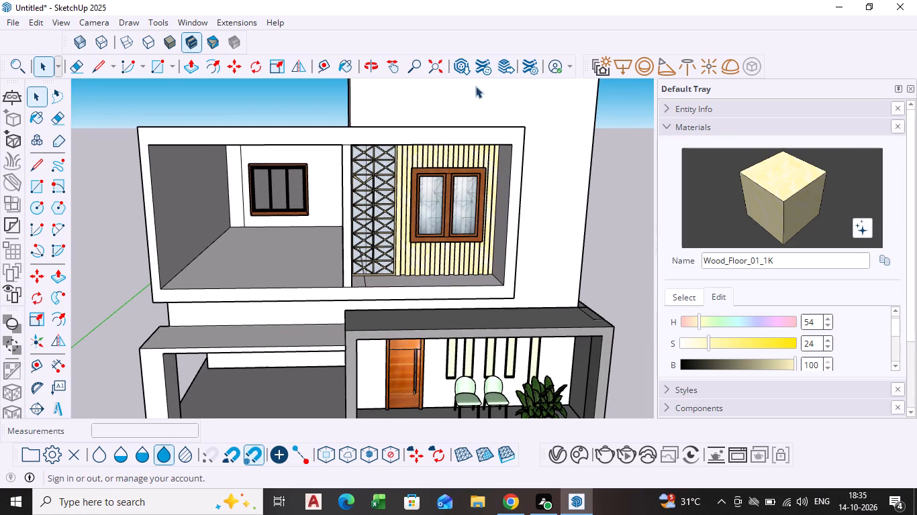
Draw an upright rectangle about 7" by 2' 8" on the balcony's outer side wall, standing on the floor near the front edge.
middle_click_drag(155, 242, 137, 254)
scroll(199, 265, "up", 4)
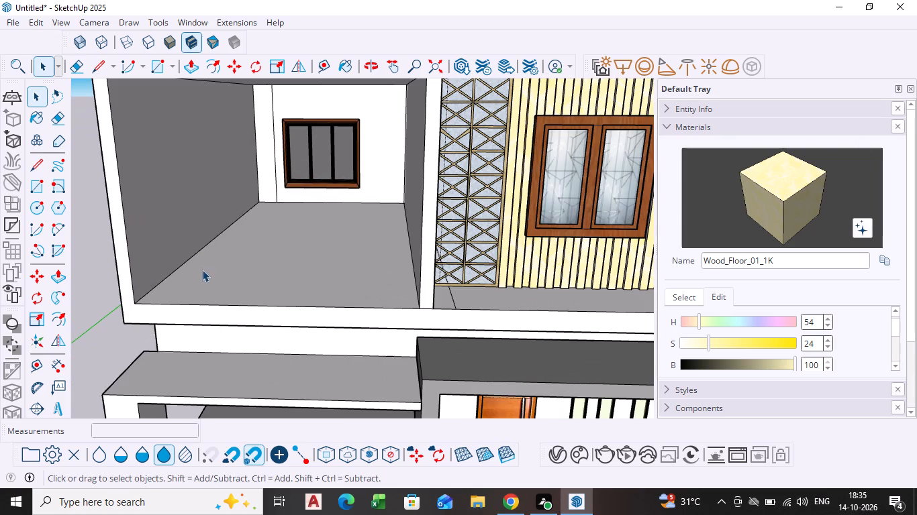
scroll(195, 290, "up", 4)
middle_click_drag(167, 289, 150, 300)
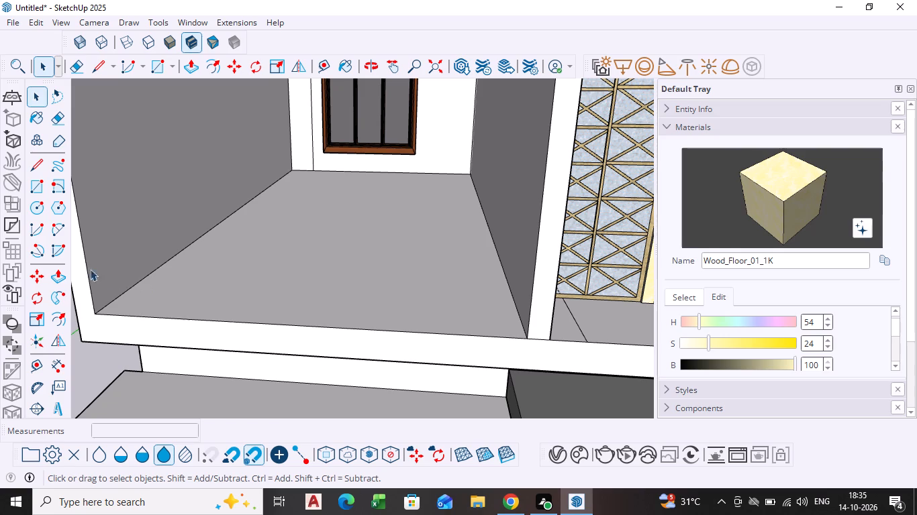
left_click(39, 190)
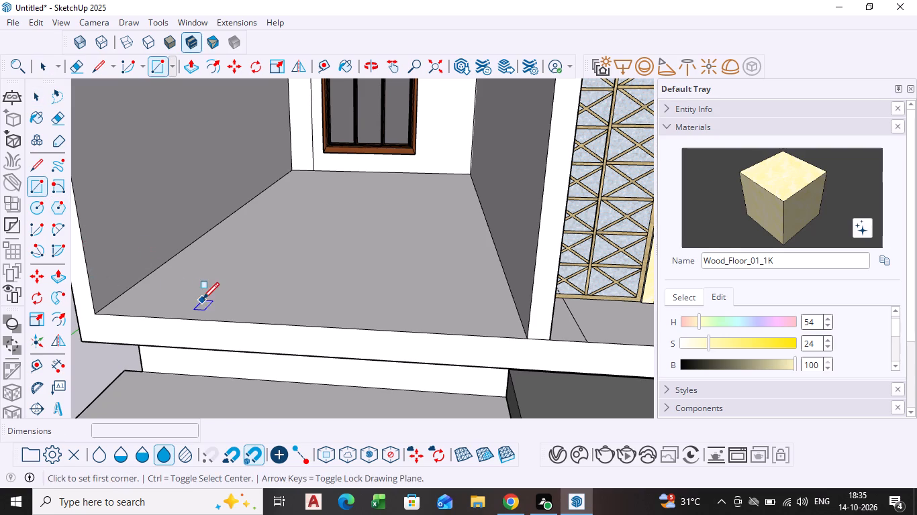
scroll(186, 294, "up", 3)
scroll(126, 270, "down", 3)
middle_click_drag(126, 270, 189, 266)
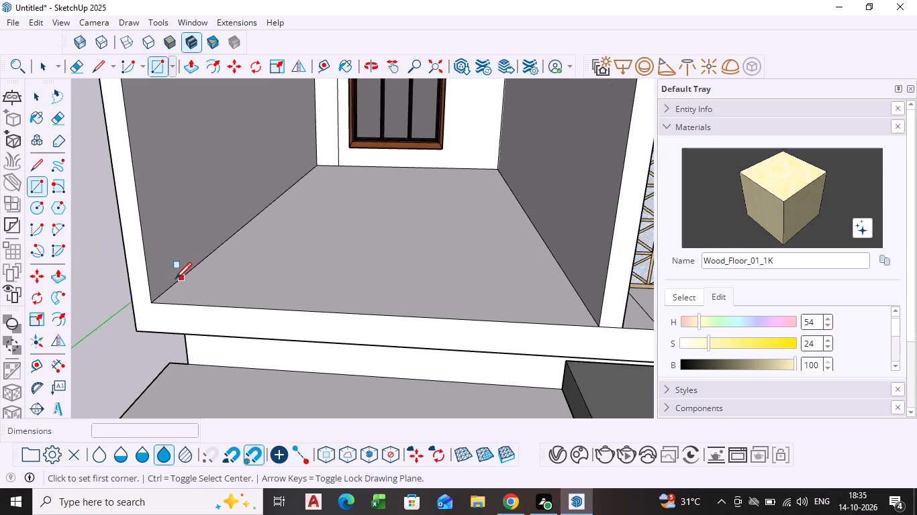
scroll(175, 280, "up", 4)
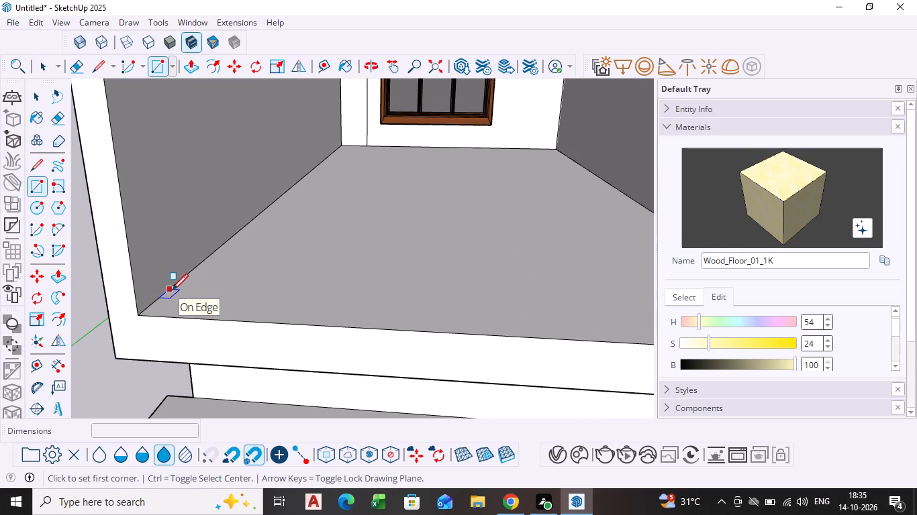
left_click(172, 292)
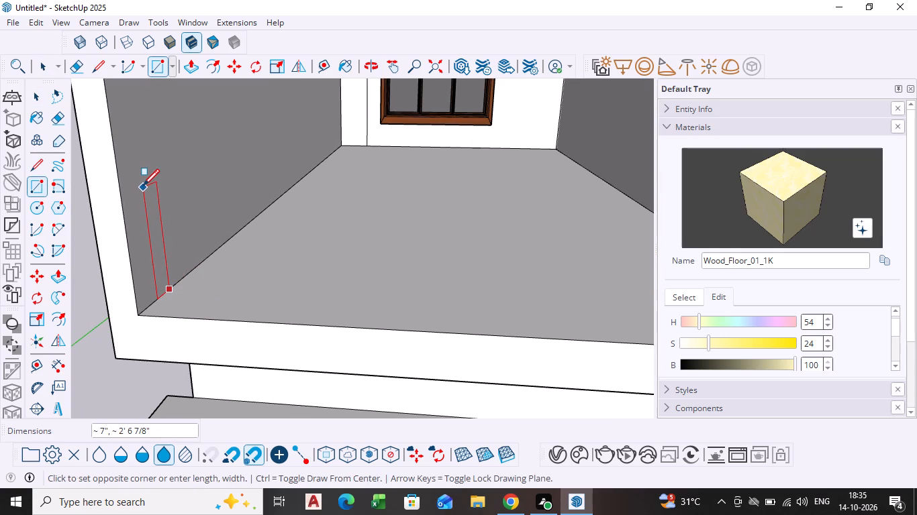
left_click(142, 184)
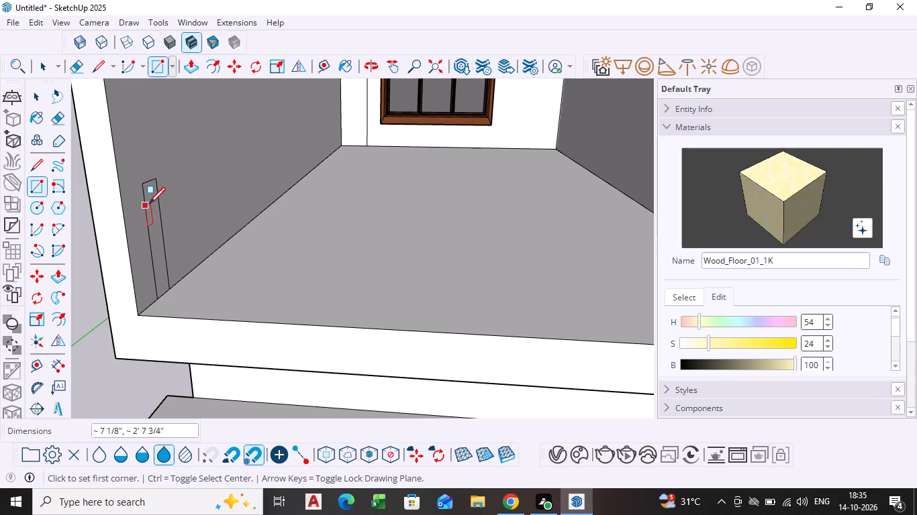
key("v")
key("space")
Push/Pull the upright rectangle about 3 1/2" out from the side wall to form a railing post.
left_click(156, 229)
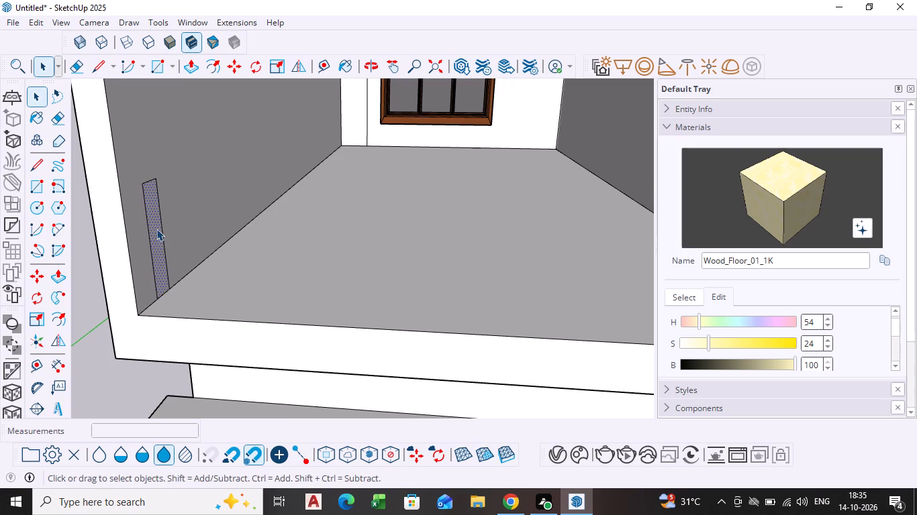
key("p")
left_click(156, 229)
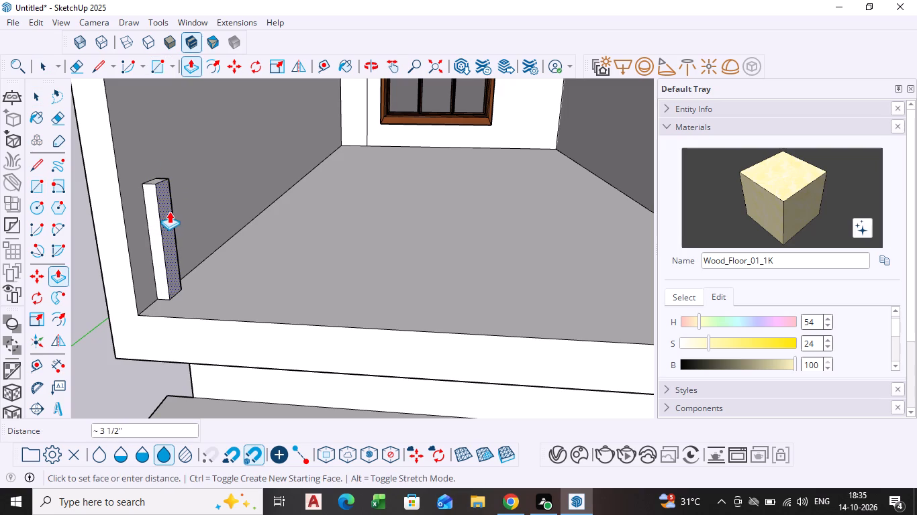
left_click(169, 211)
key("space")
Draw a rectangle across the full width of the post's inner face at its top end for the handrail profile.
scroll(197, 236, "down", 4)
middle_click_drag(212, 247, 275, 262)
scroll(212, 247, "down", 1)
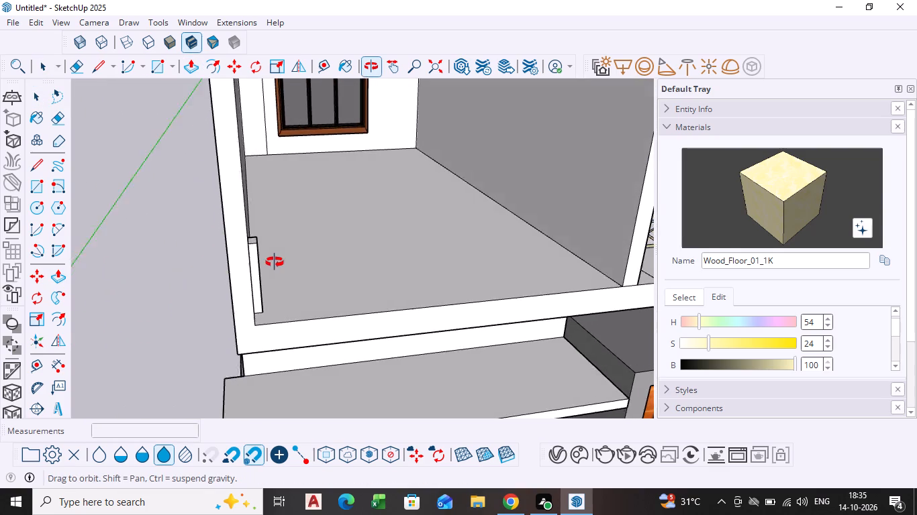
middle_click_drag(275, 262, 264, 265)
scroll(240, 252, "up", 3)
middle_click_drag(224, 243, 217, 263)
scroll(219, 244, "up", 7)
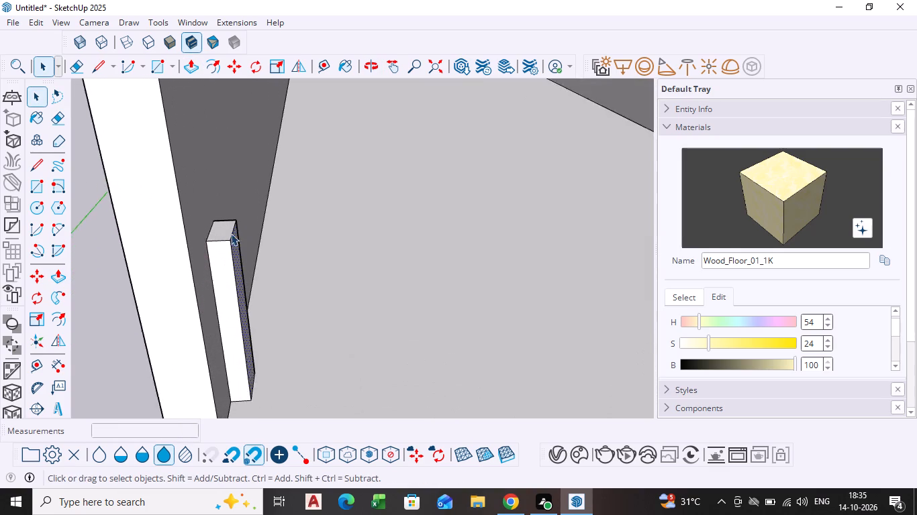
scroll(231, 233, "up", 3)
middle_click_drag(235, 239, 166, 226)
middle_click(230, 211)
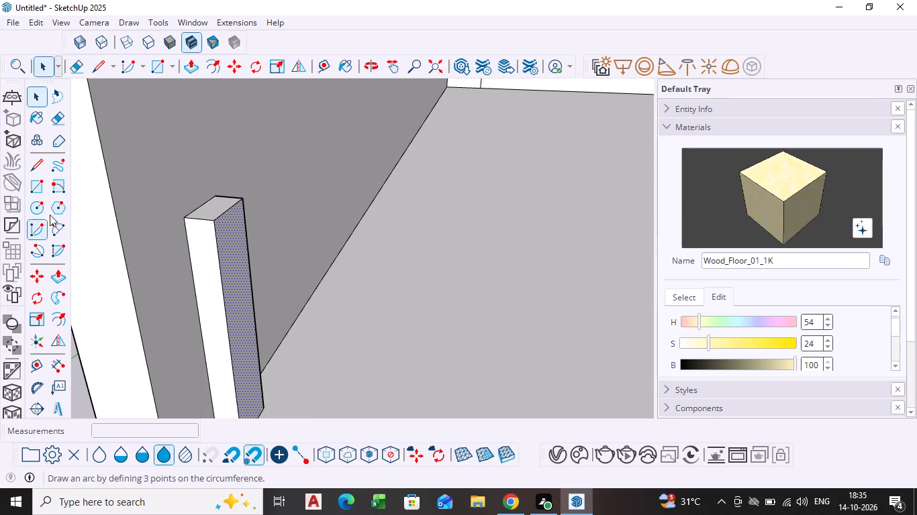
left_click(37, 182)
scroll(149, 225, "up", 3)
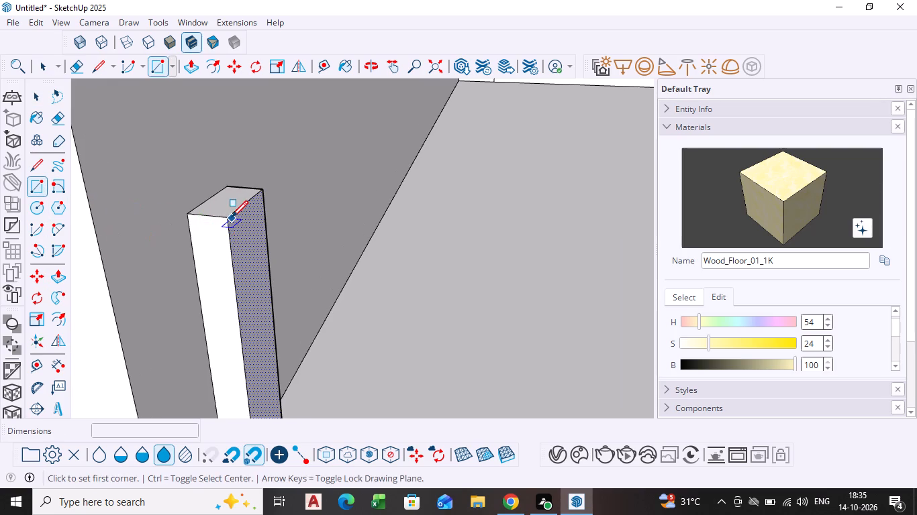
left_click(232, 219)
key("Escape")
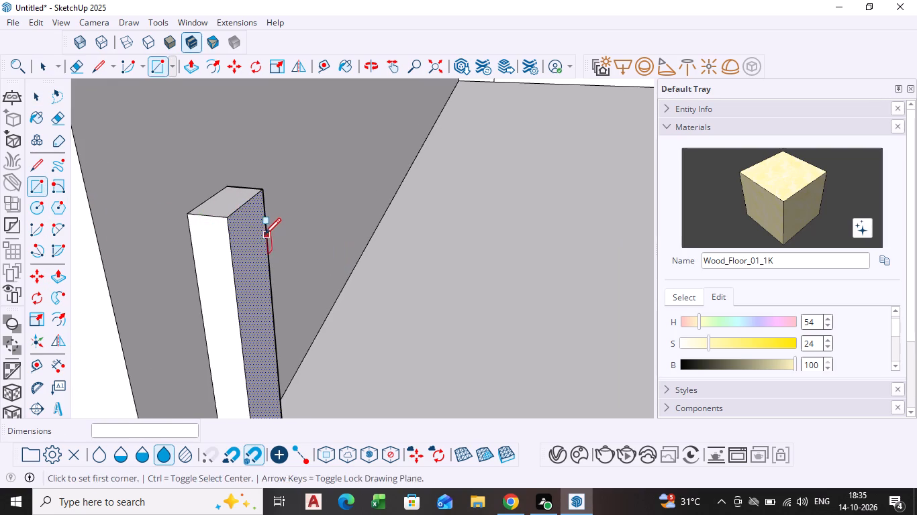
middle_click_drag(258, 237, 193, 227)
left_click(196, 193)
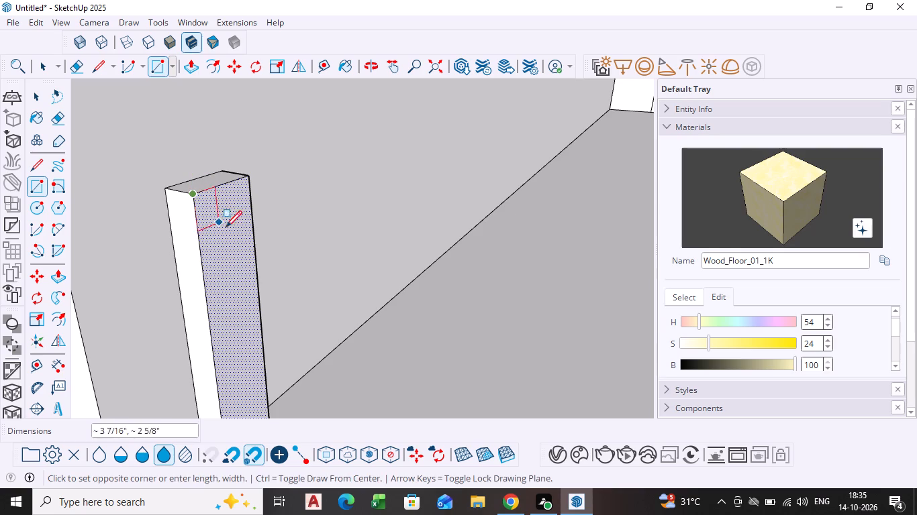
left_click(250, 221)
key("space")
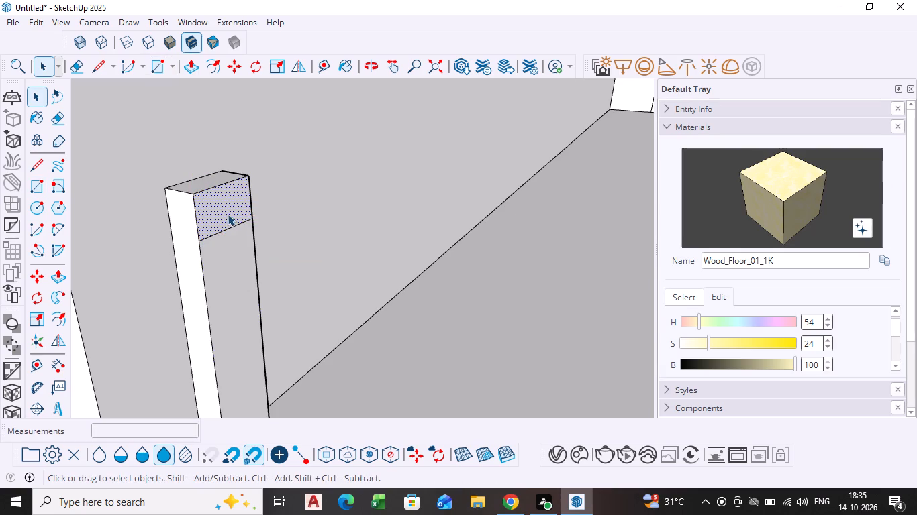
Push/Pull the handrail profile across the balcony's front opening to the dividing wall beside the lattice screen.
left_click(228, 214)
scroll(229, 232, "down", 8)
middle_click_drag(257, 290, 350, 317)
middle_click_drag(344, 308, 238, 255, "shift")
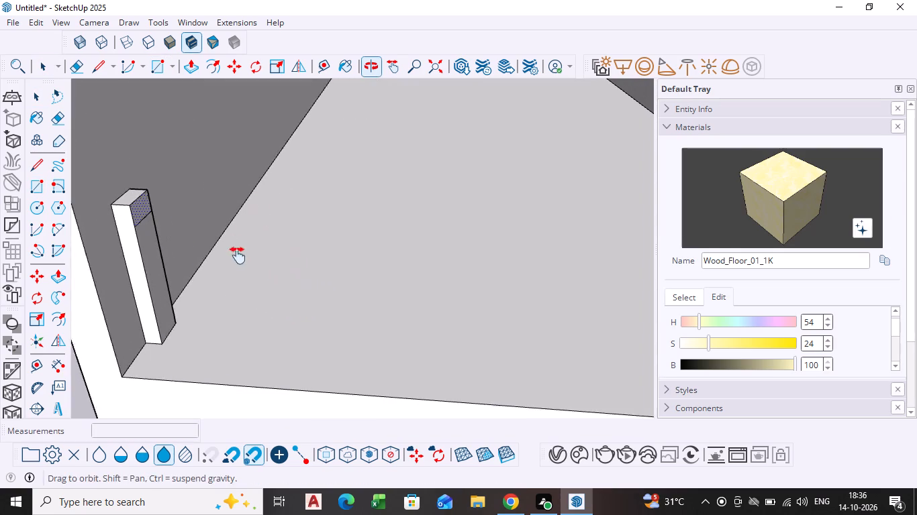
middle_click_drag(238, 255, 218, 243, "shift")
key("p")
left_click(100, 174)
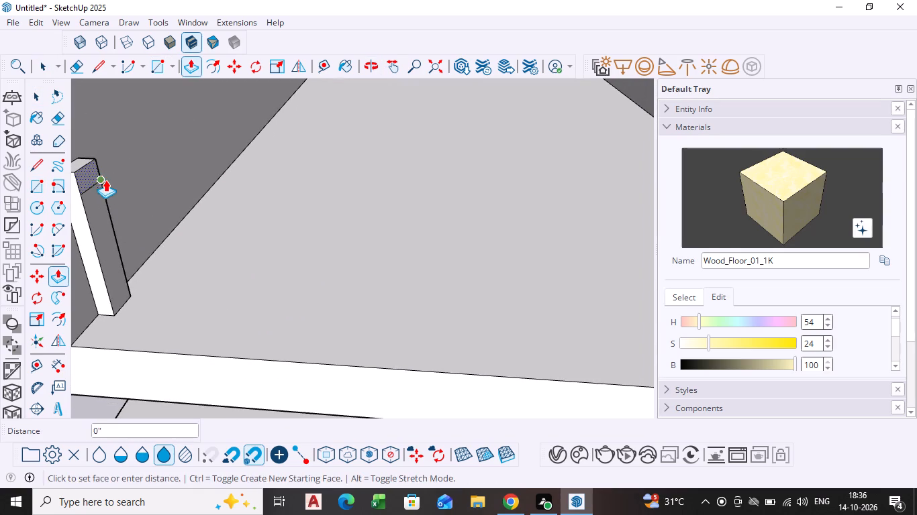
scroll(243, 201, "down", 9)
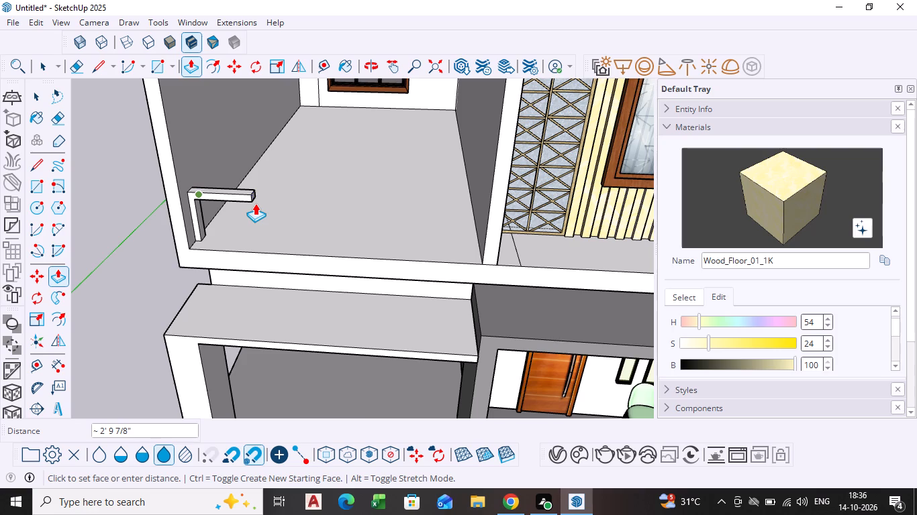
scroll(272, 208, "down", 1, "shift")
middle_click_drag(272, 208, 233, 196, "shift")
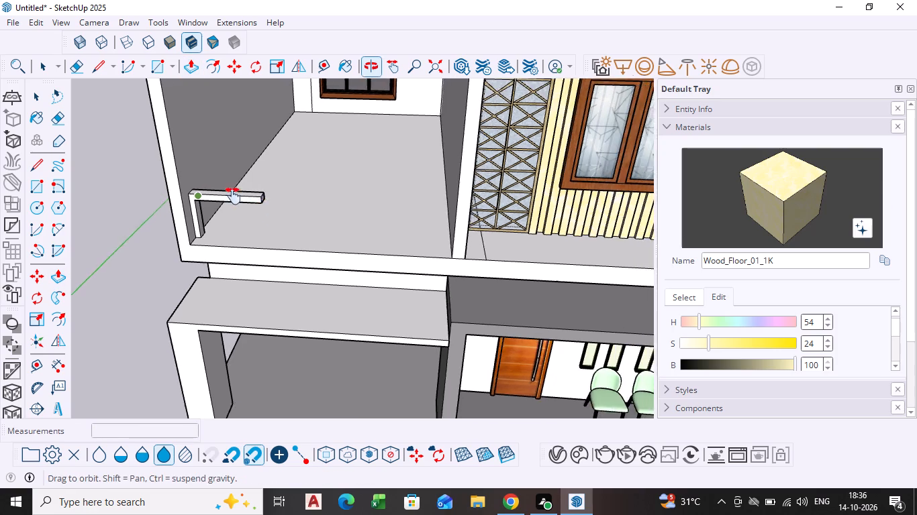
middle_click_drag(233, 196, 207, 186, "shift")
middle_click_drag(365, 213, 426, 186)
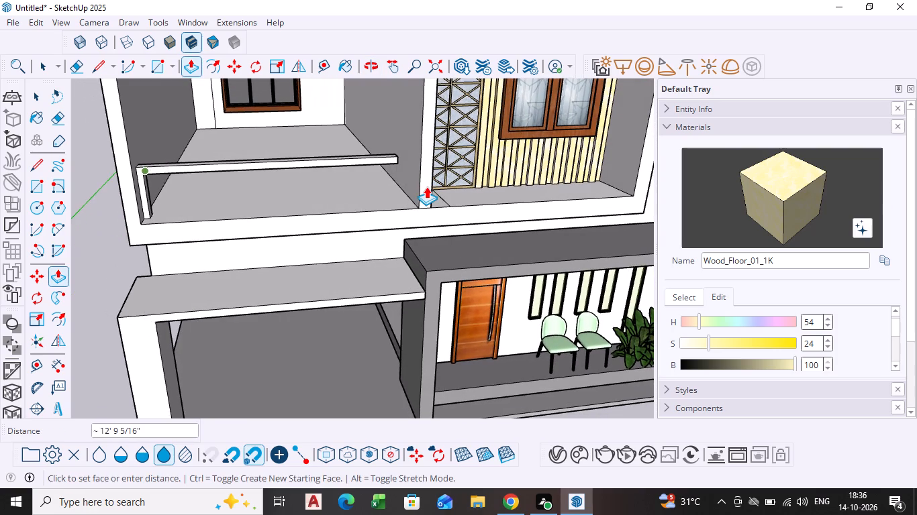
scroll(403, 144, "up", 9)
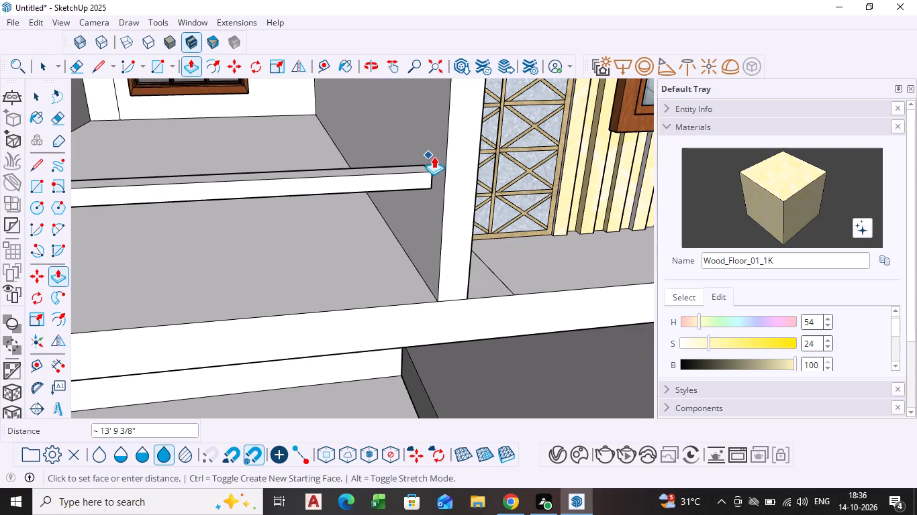
left_click(441, 167)
Draw a horizontal line across the front face where the post meets the handrail, separating the two faces.
key("b")
scroll(330, 198, "down", 4)
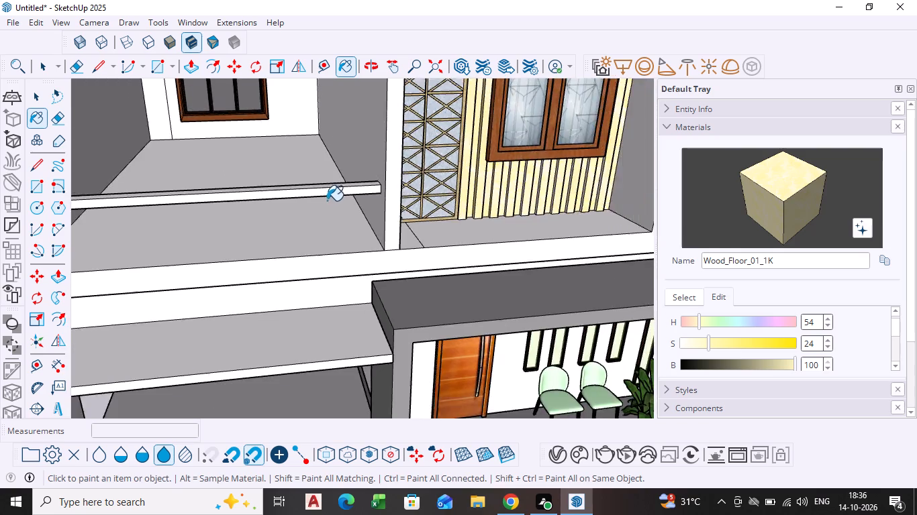
scroll(327, 201, "down", 5)
middle_click_drag(289, 198, 461, 194, "shift")
scroll(315, 220, "up", 7)
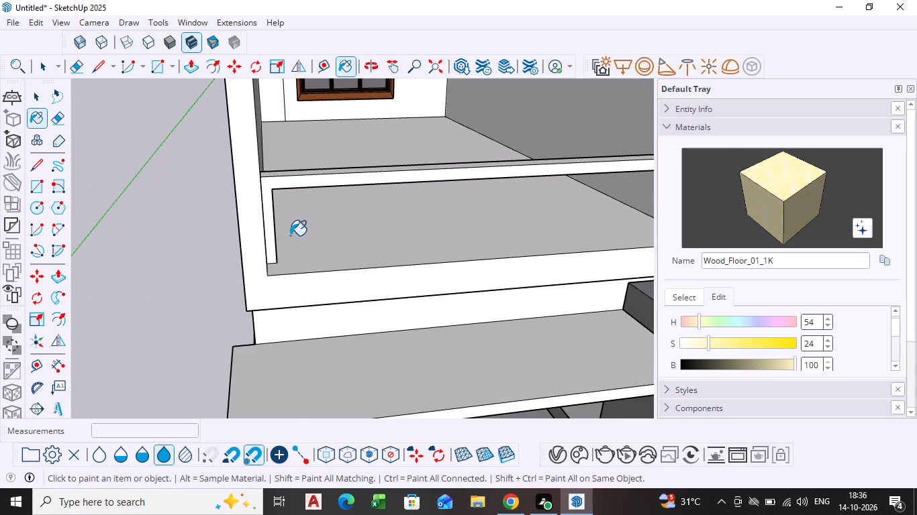
scroll(290, 235, "up", 5)
key("space")
scroll(258, 227, "up", 4)
scroll(258, 227, "down", 1)
middle_click_drag(258, 227, 271, 335)
key("l")
scroll(260, 260, "up", 3)
left_click(269, 176)
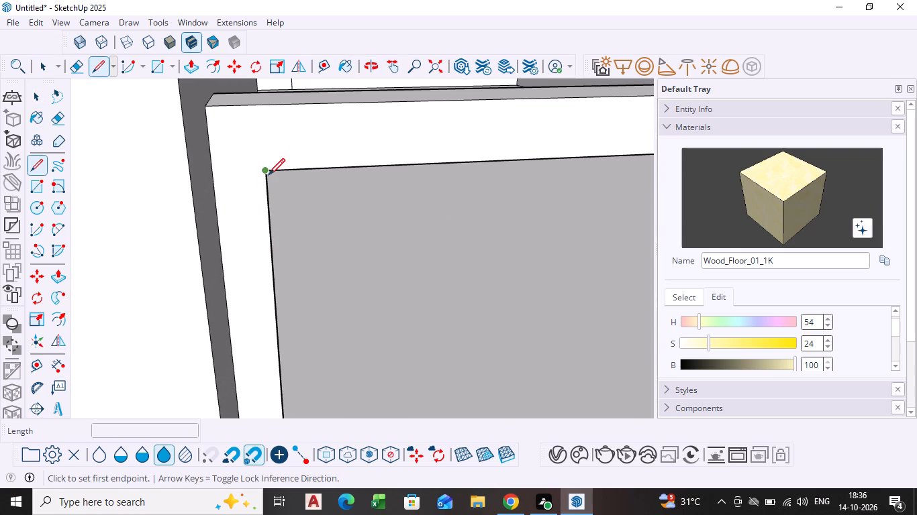
left_click(214, 168)
key("space")
Paint the railing post's front and inner faces with Metal_10_1K from the Metal collection.
scroll(244, 197, "down", 3)
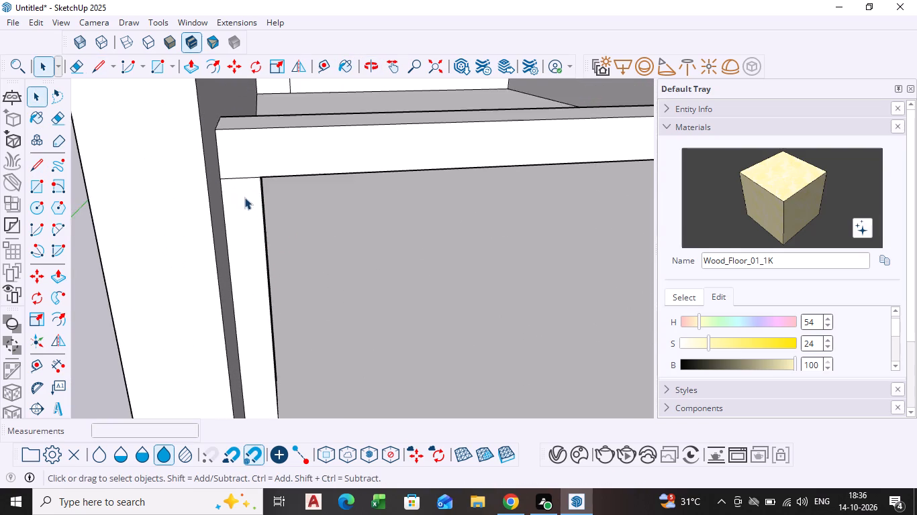
middle_click_drag(244, 196, 235, 172)
scroll(238, 178, "down", 4)
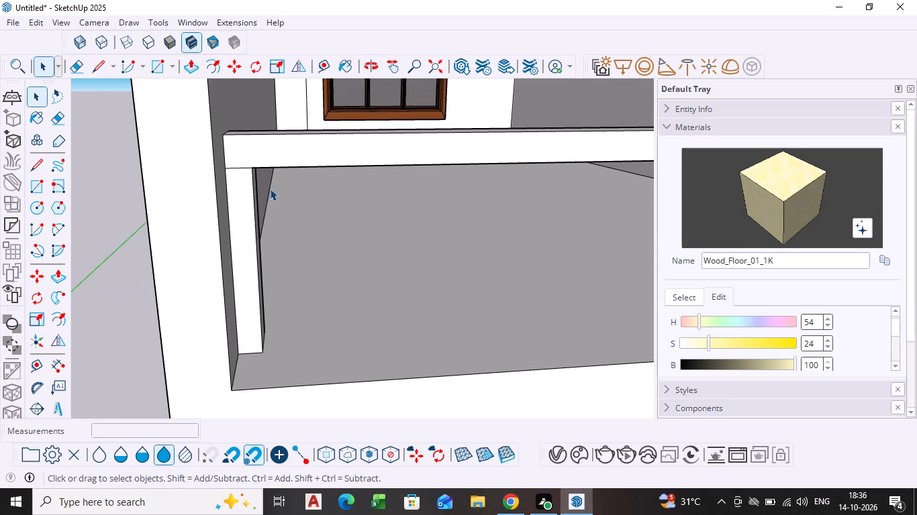
scroll(243, 184, "up", 4)
left_click(243, 182)
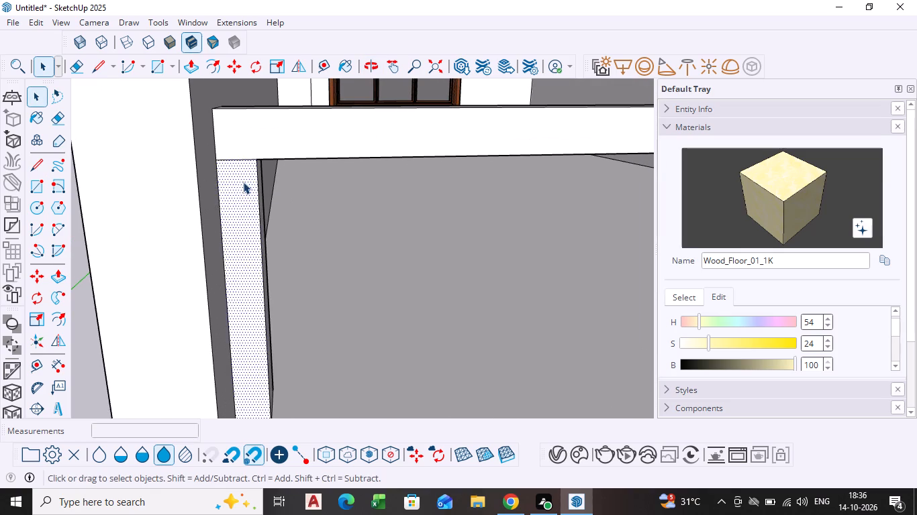
scroll(315, 194, "down", 9)
left_click(695, 295)
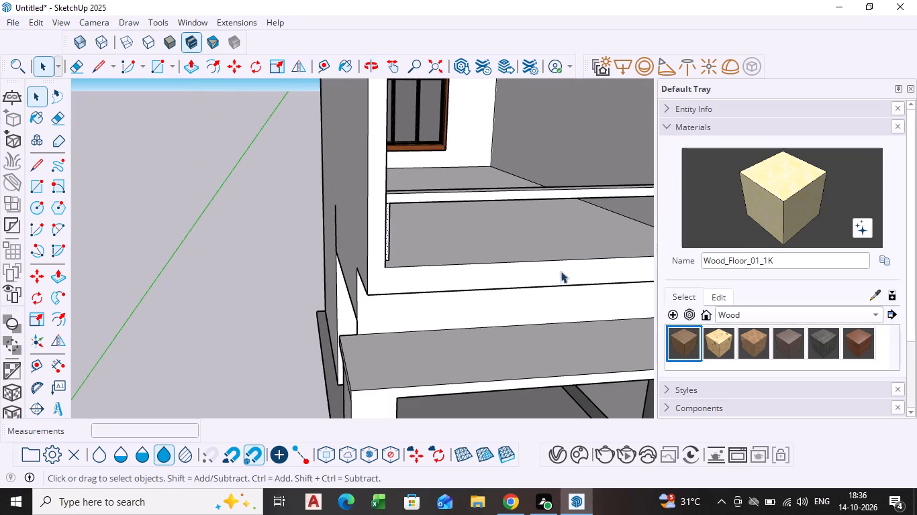
middle_click_drag(439, 271, 383, 261)
left_click(755, 311)
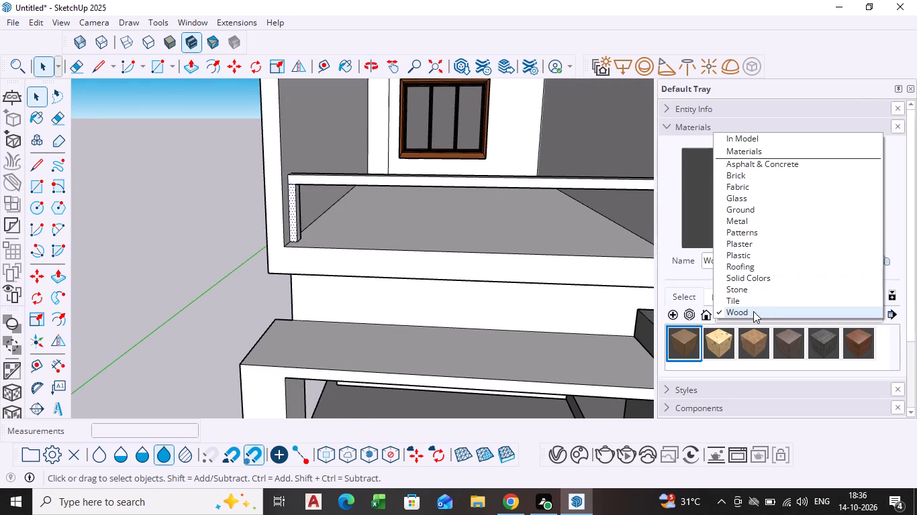
left_click(737, 220)
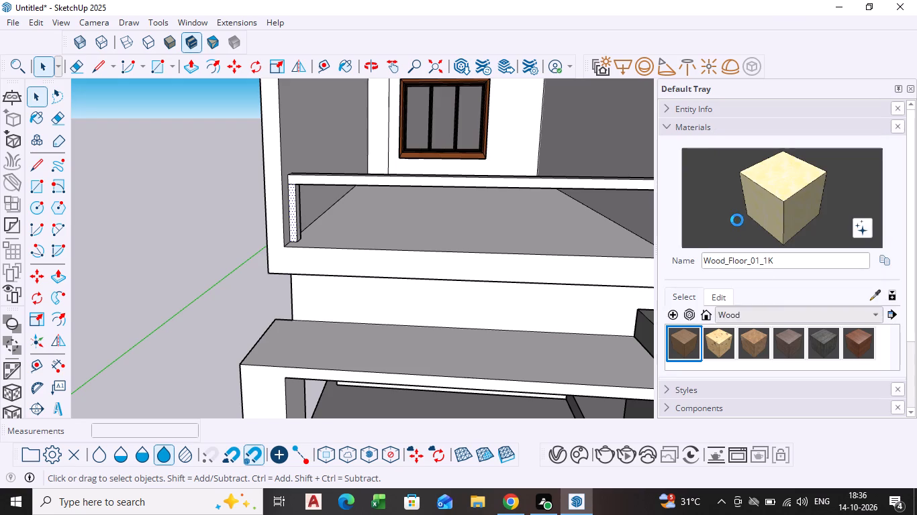
left_click(716, 343)
scroll(227, 209, "up", 3)
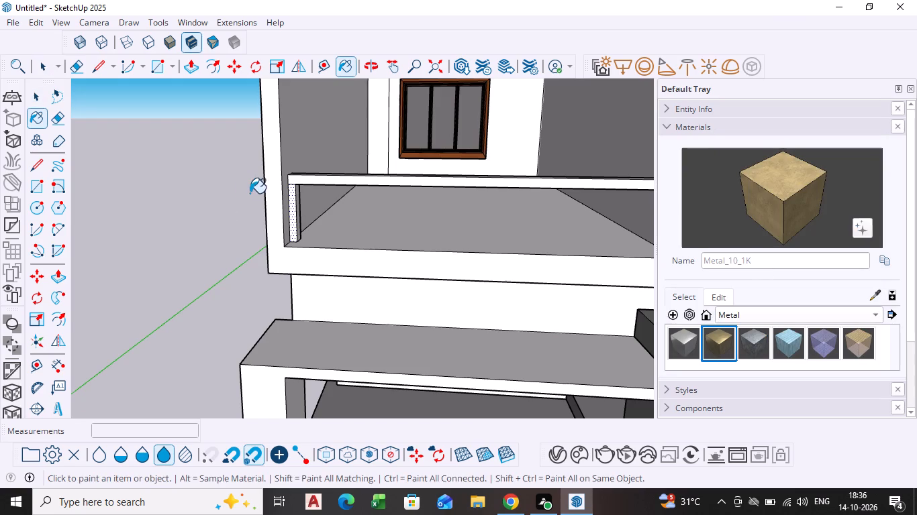
scroll(250, 193, "up", 4)
scroll(326, 212, "up", 4)
left_click(330, 214)
scroll(345, 227, "up", 4)
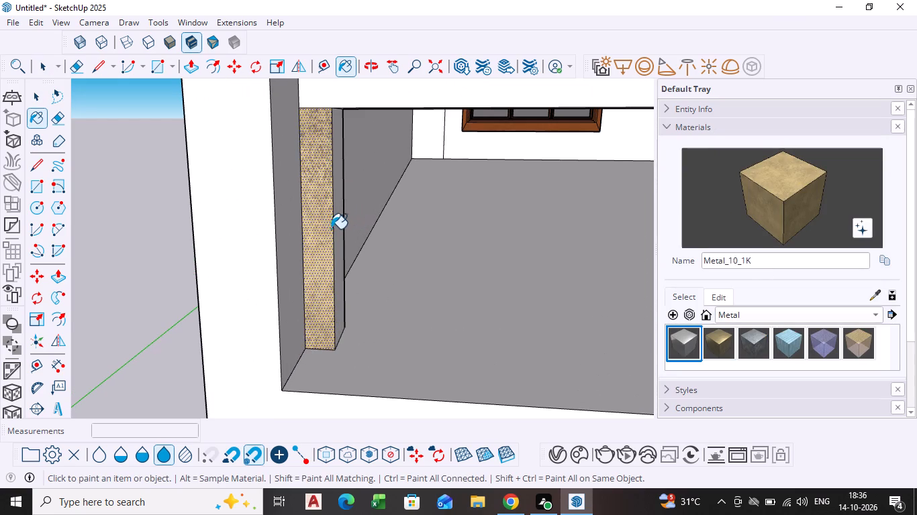
left_click(337, 229)
Paint the handrail's front and top faces with Metal_10_1K.
scroll(337, 229, "down", 6)
middle_click_drag(336, 231, 220, 257, "shift")
left_click(247, 190)
scroll(256, 178, "down", 1)
middle_click_drag(256, 178, 240, 259)
left_click(271, 184)
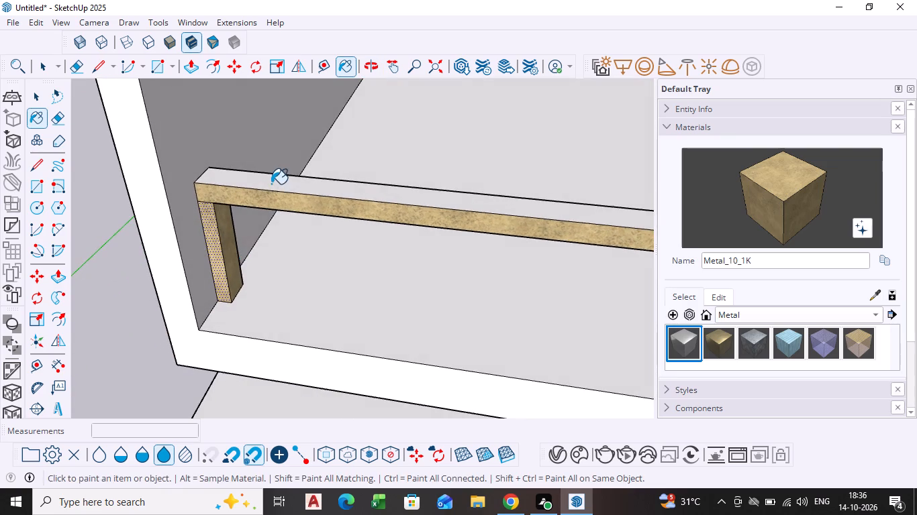
scroll(285, 213, "down", 12)
middle_click_drag(434, 262, 367, 230, "shift")
middle_click_drag(365, 190, 351, 199)
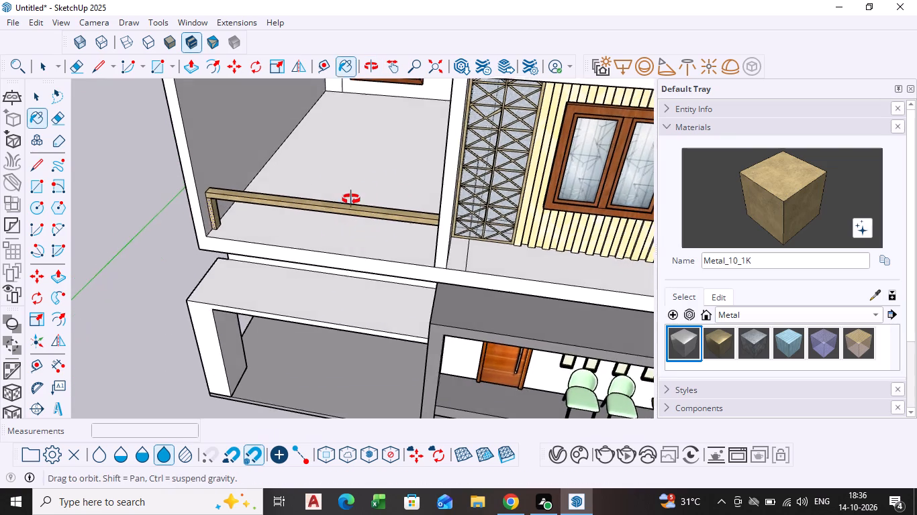
Paint the underside of the balcony handrail with Metal_10_1K.
middle_click_drag(351, 199, 395, 191)
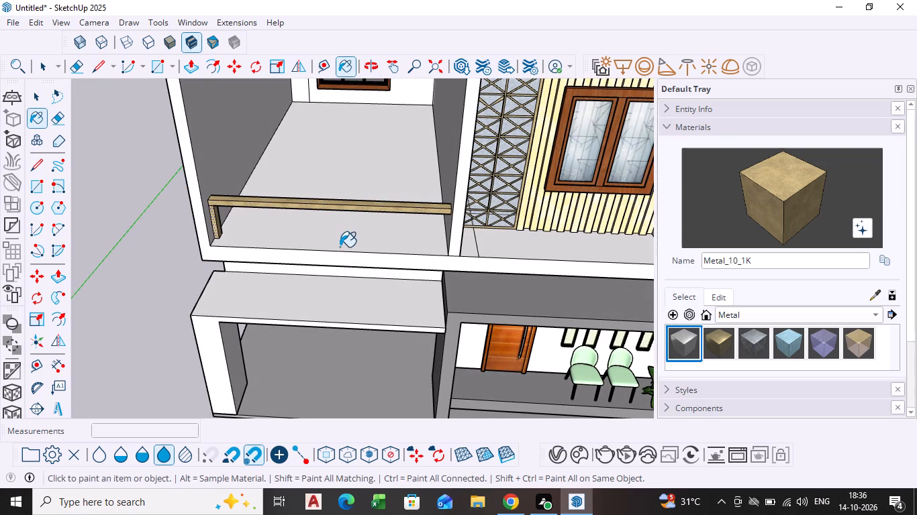
middle_click_drag(314, 223, 335, 129)
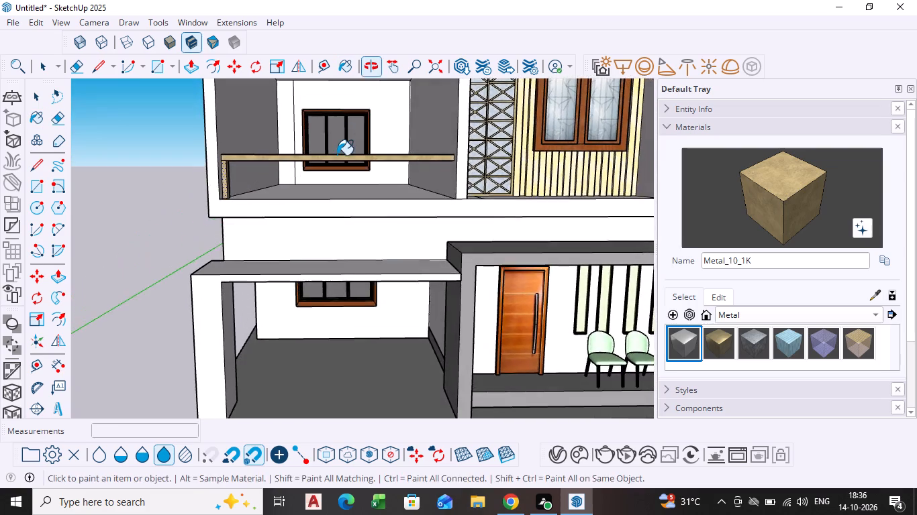
scroll(337, 155, "up", 5)
middle_click_drag(326, 156, 334, 133)
scroll(326, 158, "up", 6)
scroll(326, 153, "down", 3)
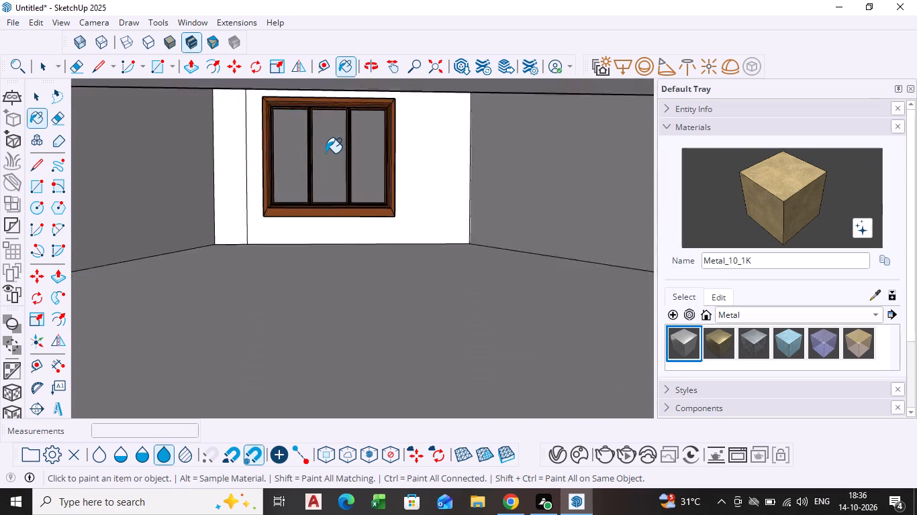
scroll(334, 113, "up", 3)
left_click(334, 113)
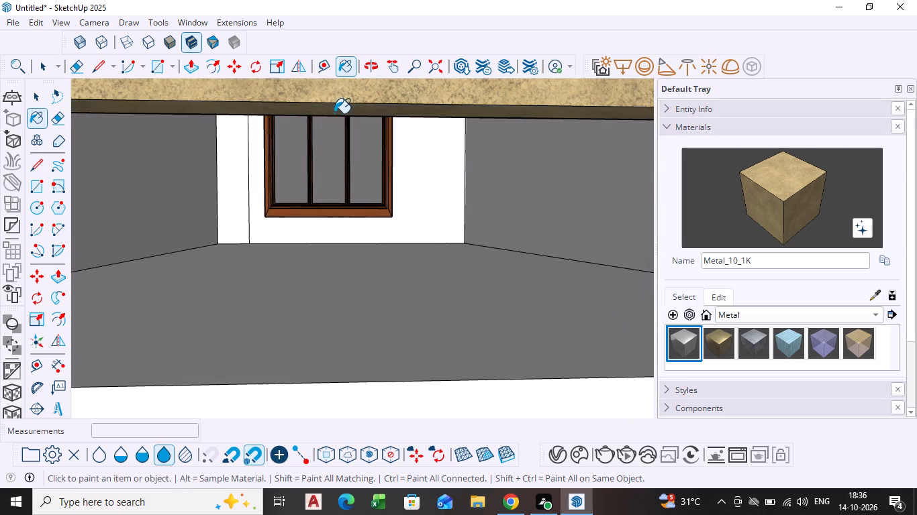
scroll(333, 119, "down", 9)
middle_click_drag(331, 150, 334, 162)
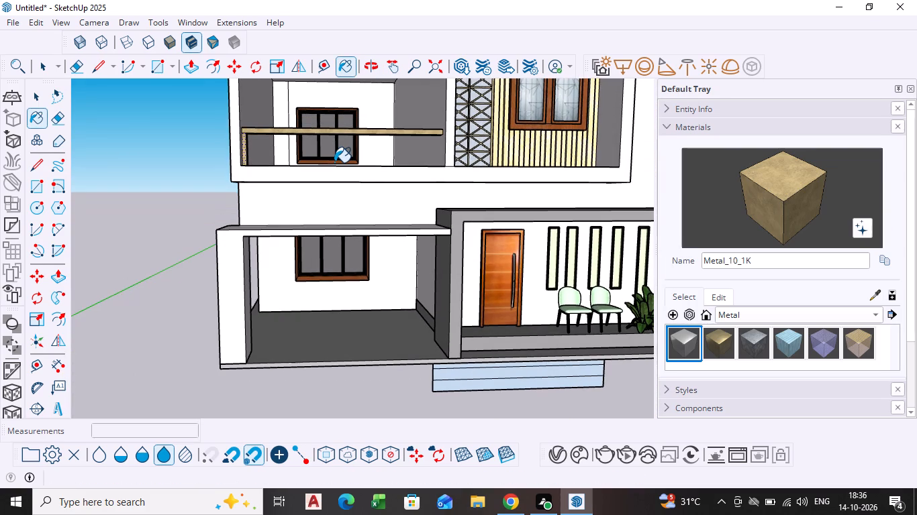
key("space")
left_click(193, 156)
Draw a vertical centre line about 2' 3 11/16" long on the railing post's inner face, from its base up to the handrail.
scroll(249, 145, "up", 8)
middle_click_drag(250, 152, 259, 176)
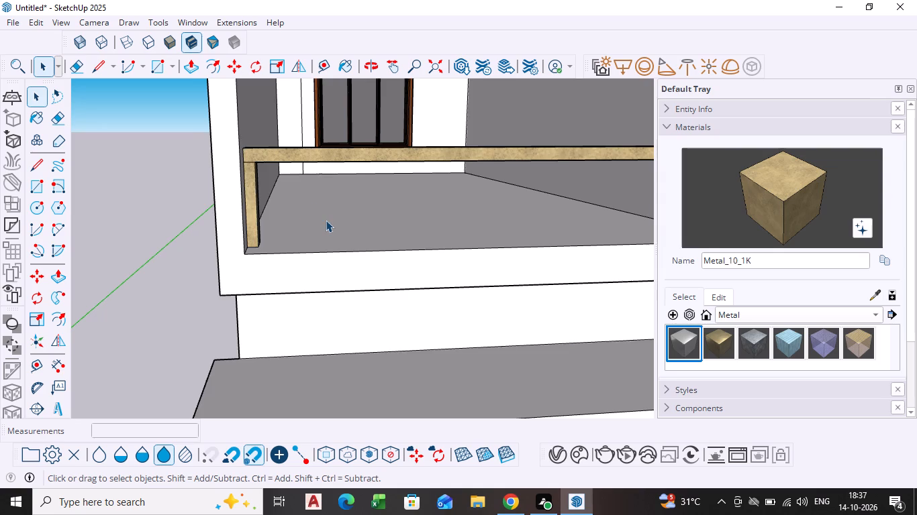
scroll(326, 220, "down", 2)
middle_click_drag(356, 227, 267, 233, "shift")
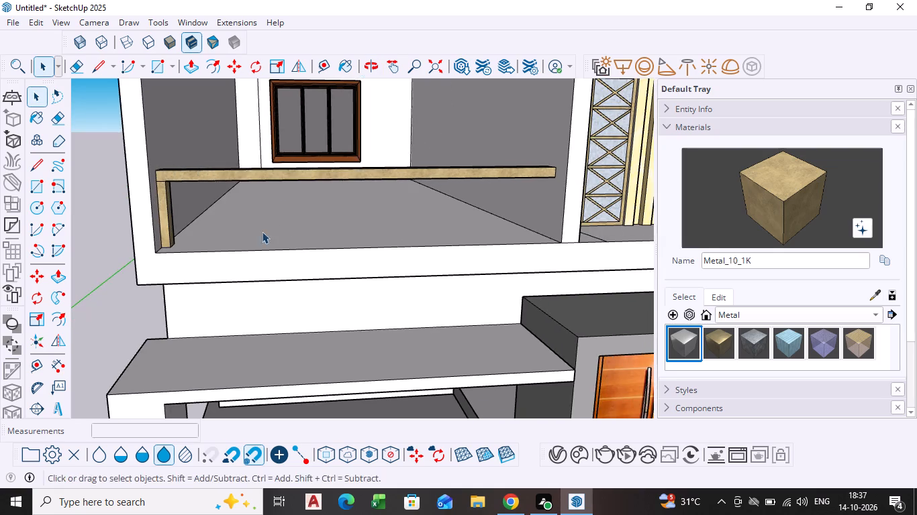
middle_click_drag(255, 234, 176, 258)
scroll(140, 225, "up", 4)
key("l")
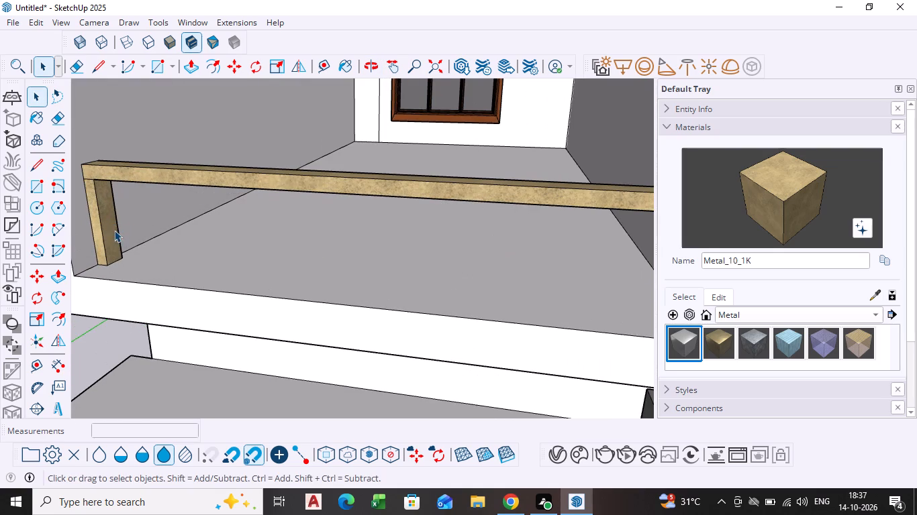
scroll(117, 253, "up", 3)
left_click(115, 268)
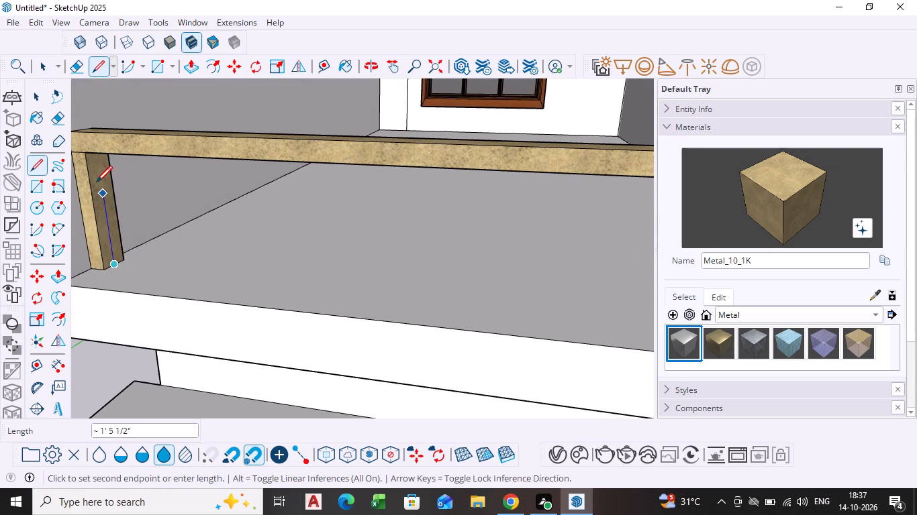
middle_click_drag(93, 180, 108, 127)
scroll(108, 127, "up", 6)
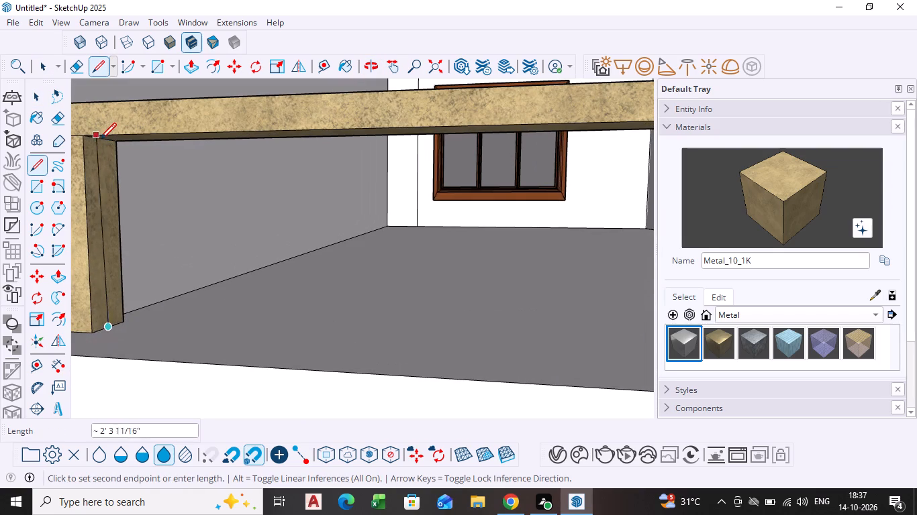
left_click(103, 141)
key("space")
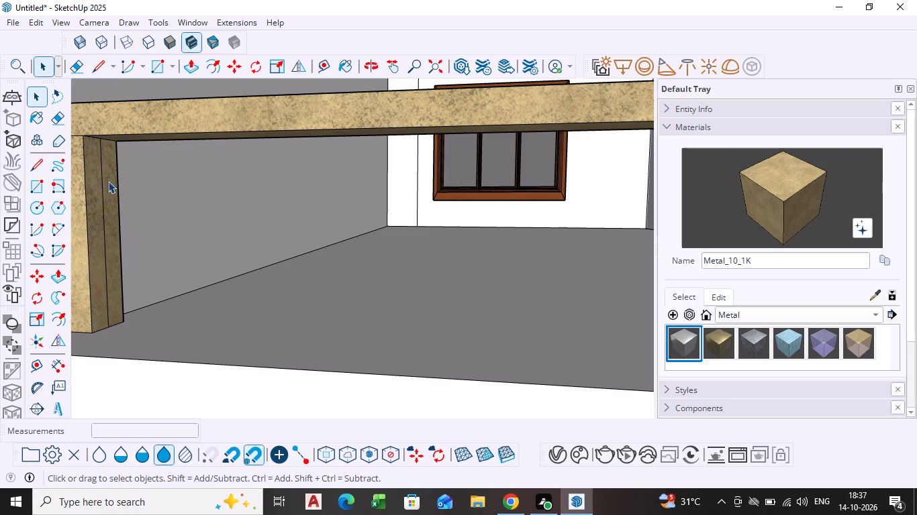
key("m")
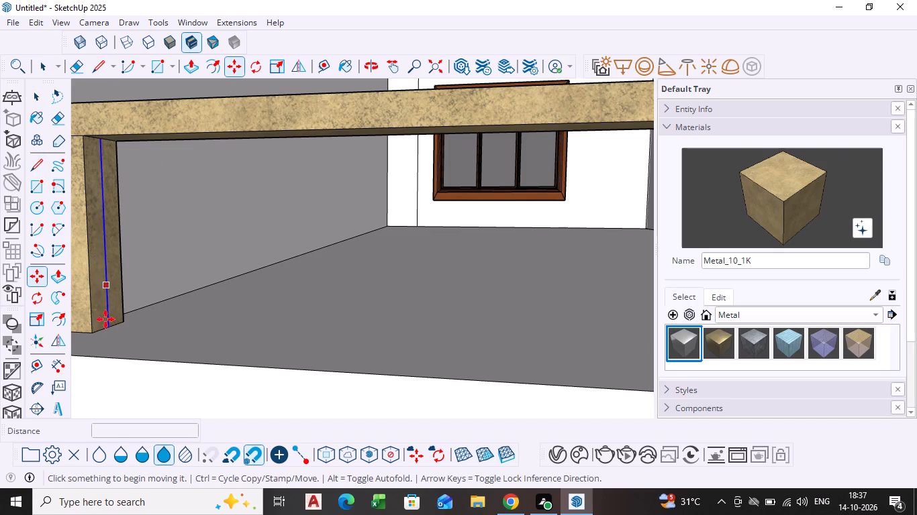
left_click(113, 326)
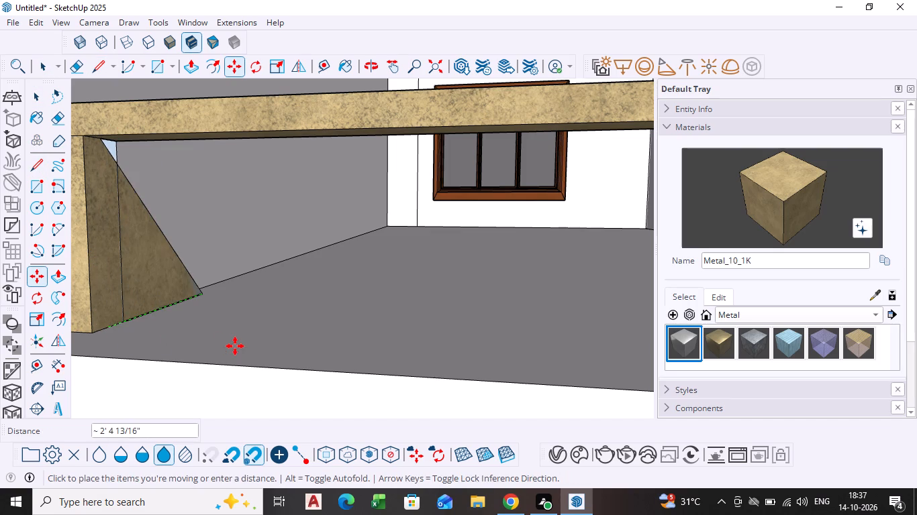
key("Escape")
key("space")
Copy the post's centre line about 13' 9" along the handrail to the dividing wall, dividing the distance into 20 equal spaces.
left_click(108, 318)
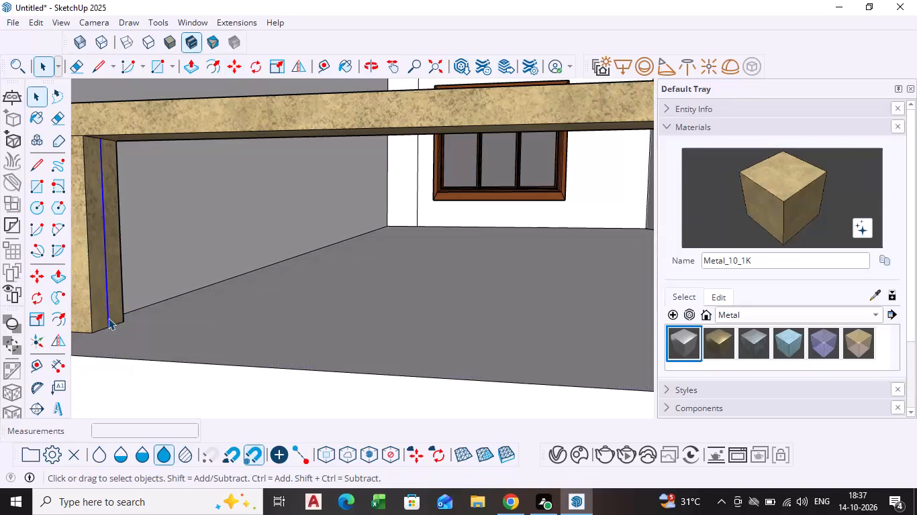
key("m")
left_click(107, 327)
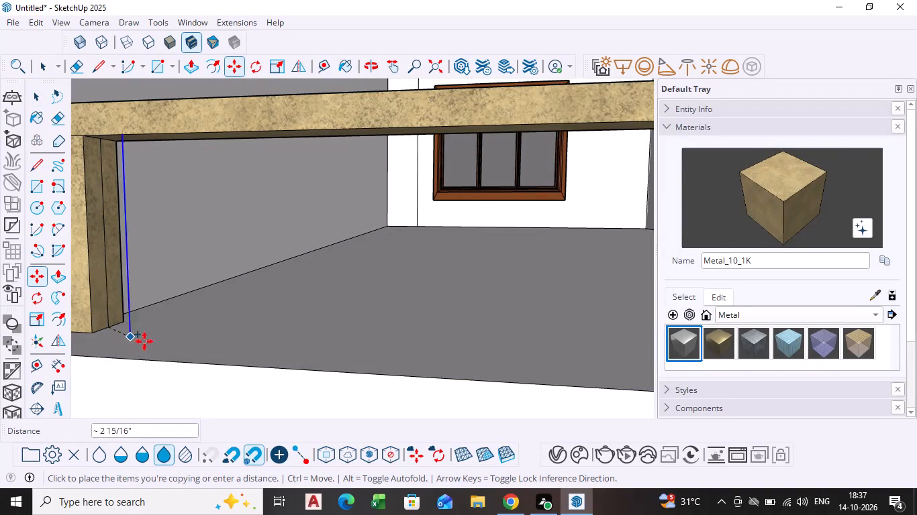
scroll(236, 353, "down", 9)
middle_click_drag(322, 343, 198, 328, "shift")
scroll(198, 328, "down", 1, "shift")
scroll(198, 328, "up", 1, "shift")
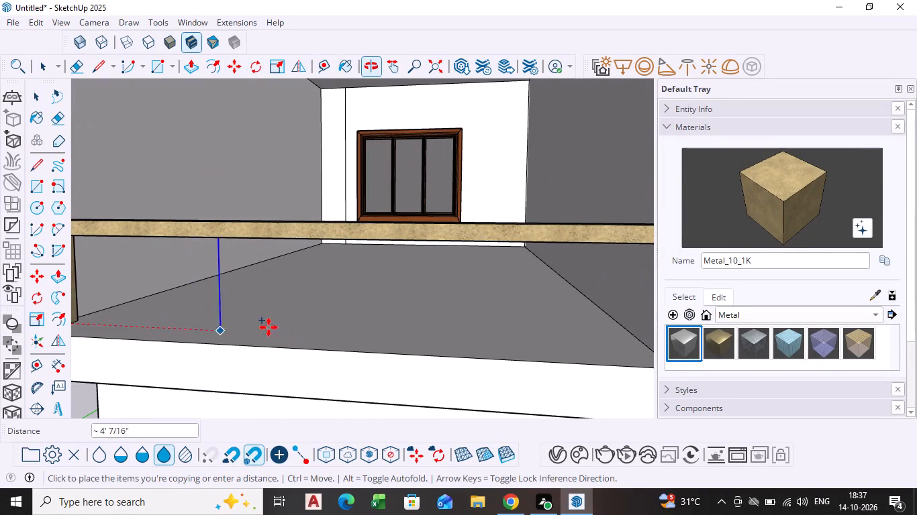
scroll(481, 322, "down", 4)
middle_click_drag(481, 322, 351, 290, "shift")
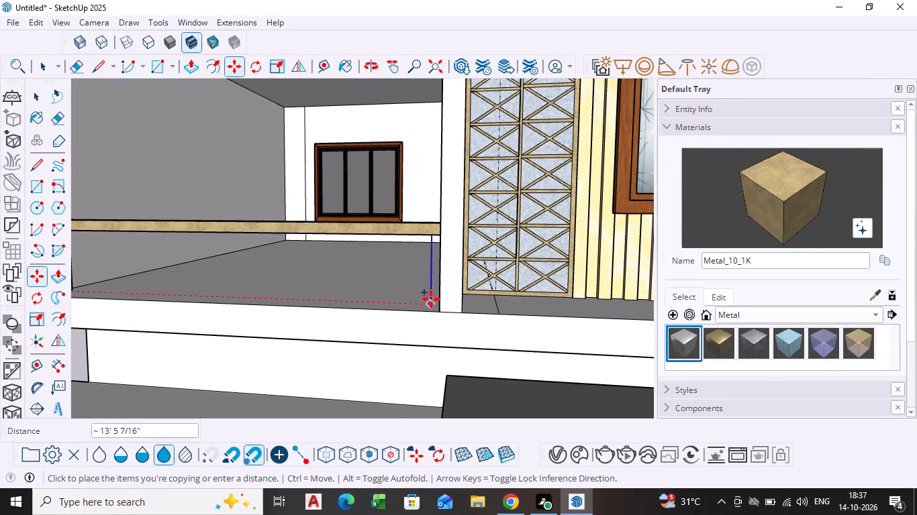
scroll(431, 299, "up", 4)
middle_click_drag(435, 300, 481, 306)
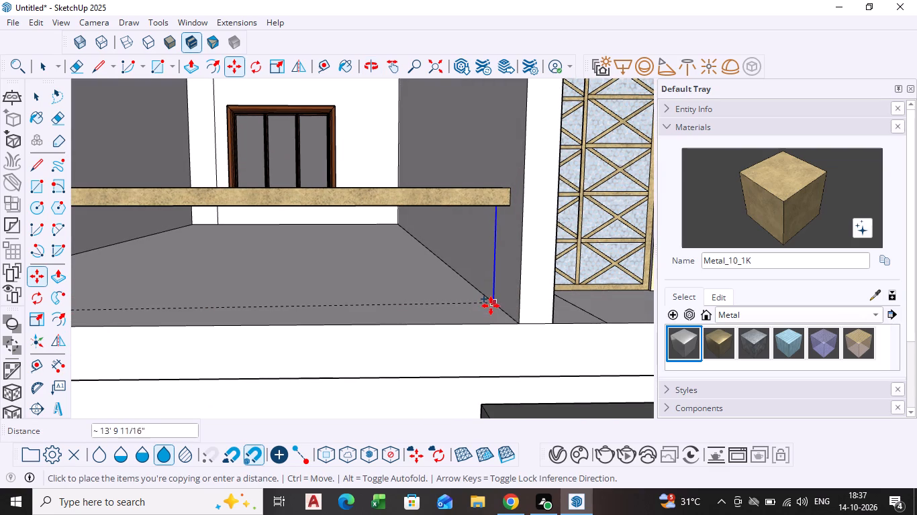
scroll(490, 314, "down", 1)
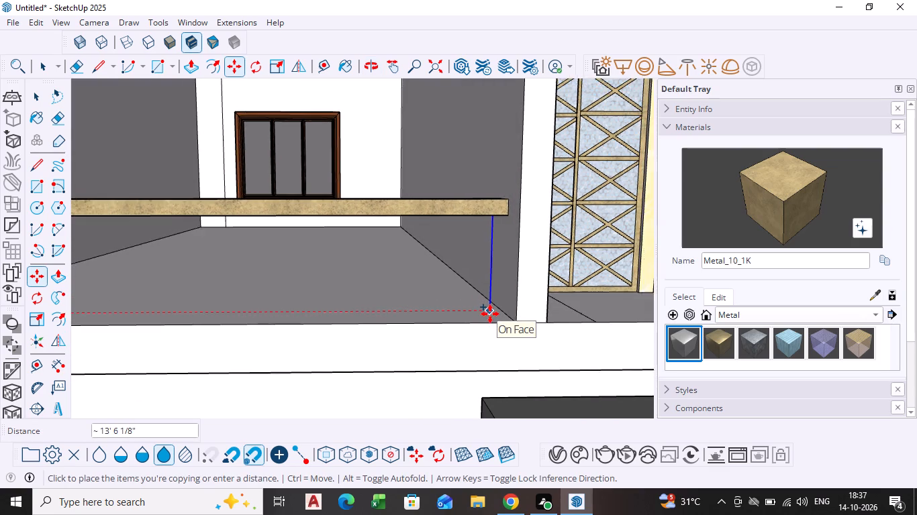
scroll(490, 314, "down", 2)
middle_click_drag(490, 314, 570, 314)
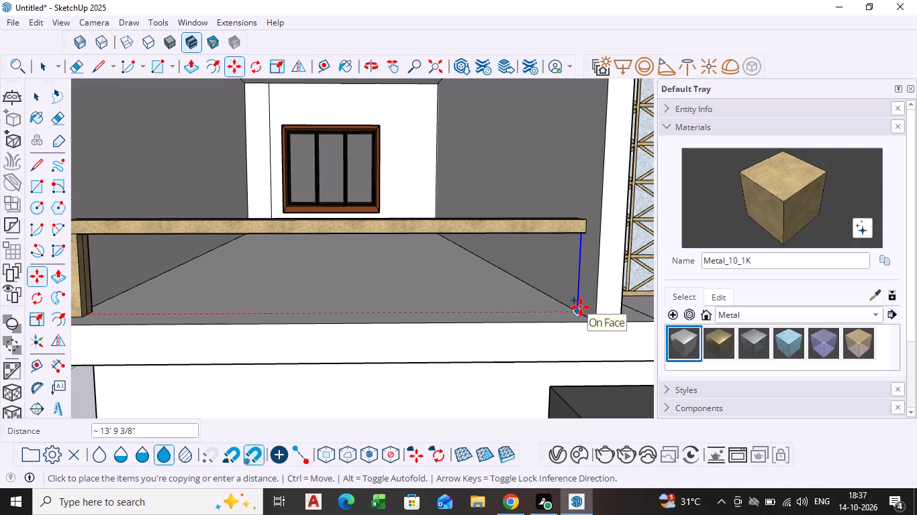
left_click(581, 307)
type("/20")
key("Return")
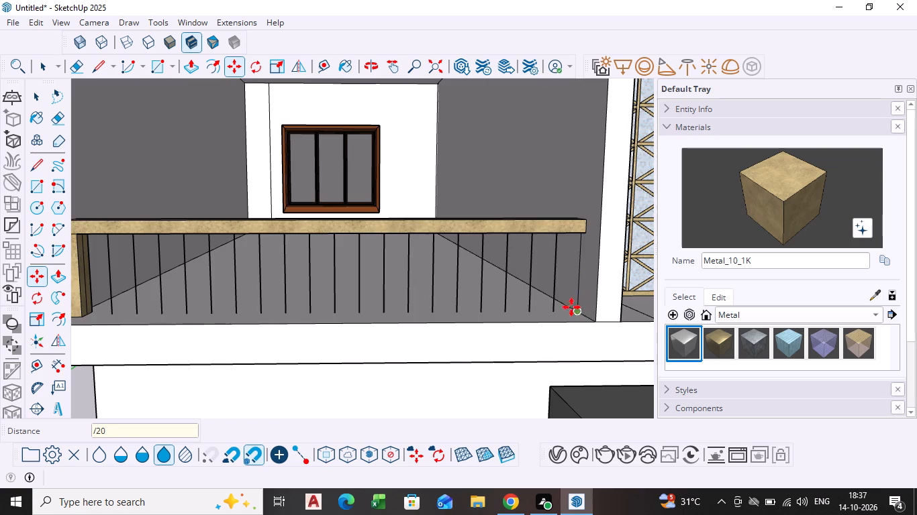
scroll(518, 307, "down", 4)
key("space")
left_click(142, 255)
scroll(325, 299, "down", 1)
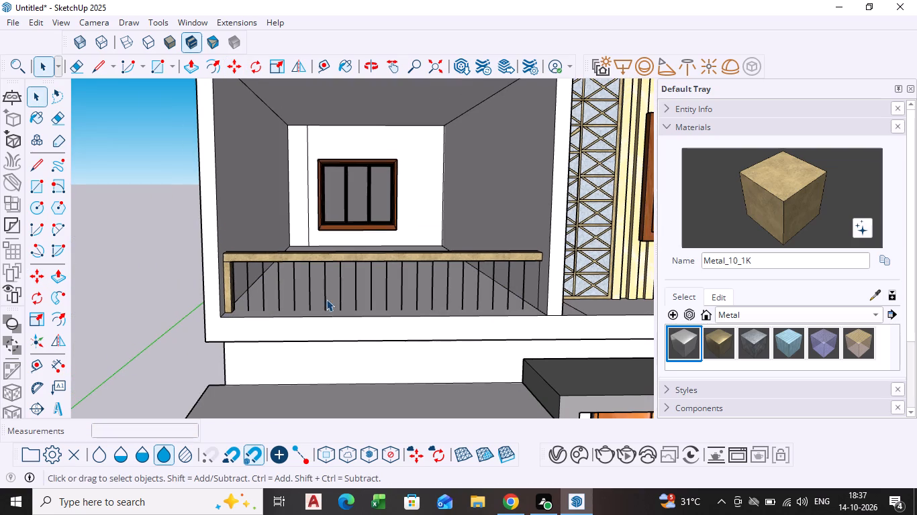
Draw a rectangle about 13' 9" by 2' 3" below the handrail, from the post's upper inner corner to the last vertical line's base.
scroll(277, 301, "up", 4)
middle_click_drag(259, 304, 236, 282)
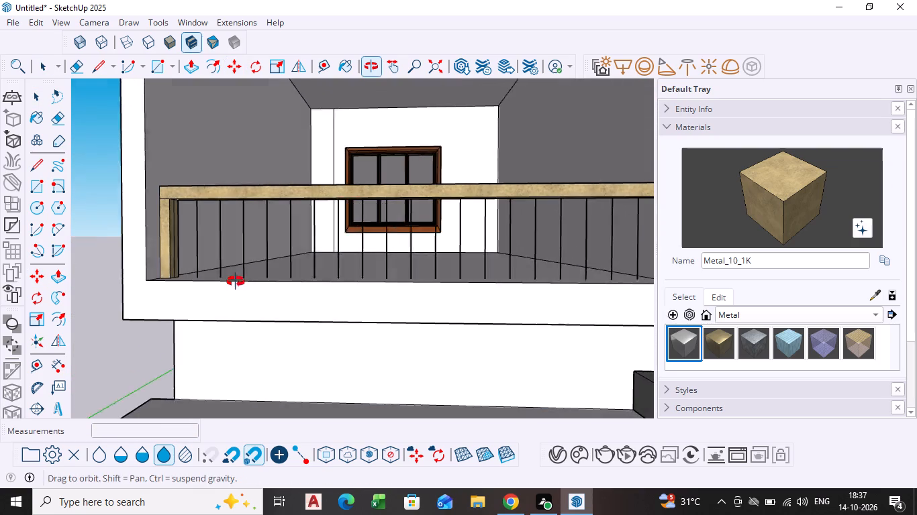
middle_click_drag(236, 282, 234, 281)
scroll(198, 259, "up", 3)
scroll(210, 272, "down", 1, "shift")
middle_click_drag(210, 272, 142, 251, "shift")
scroll(218, 259, "down", 4)
scroll(338, 288, "down", 2)
left_click(37, 188)
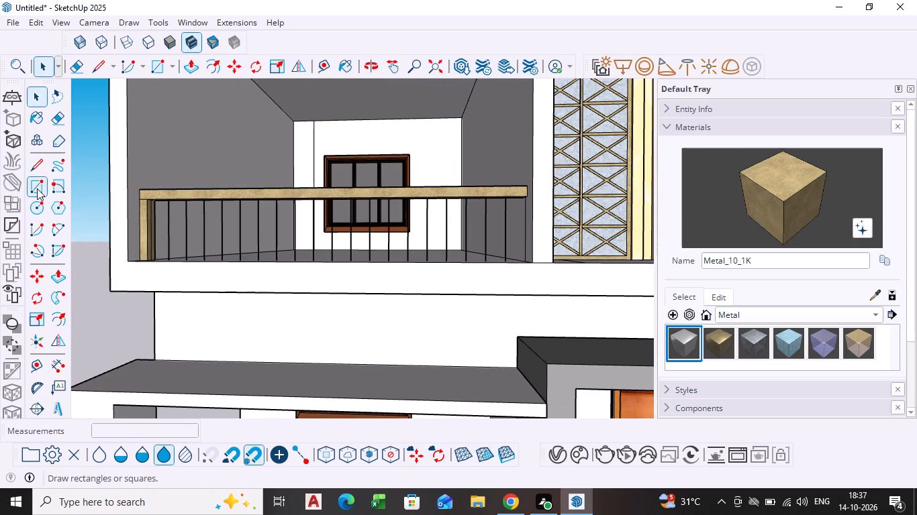
scroll(134, 196, "up", 12)
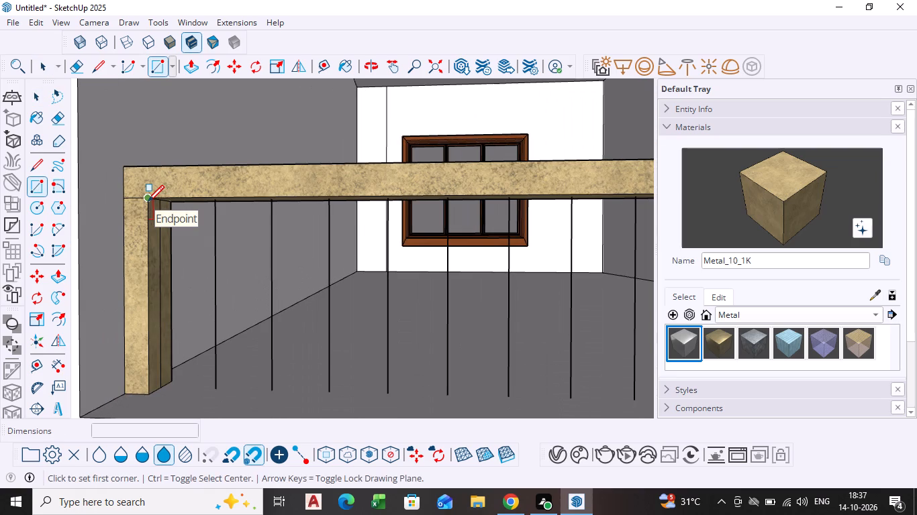
scroll(148, 203, "up", 4)
left_click(151, 196)
scroll(256, 265, "down", 2)
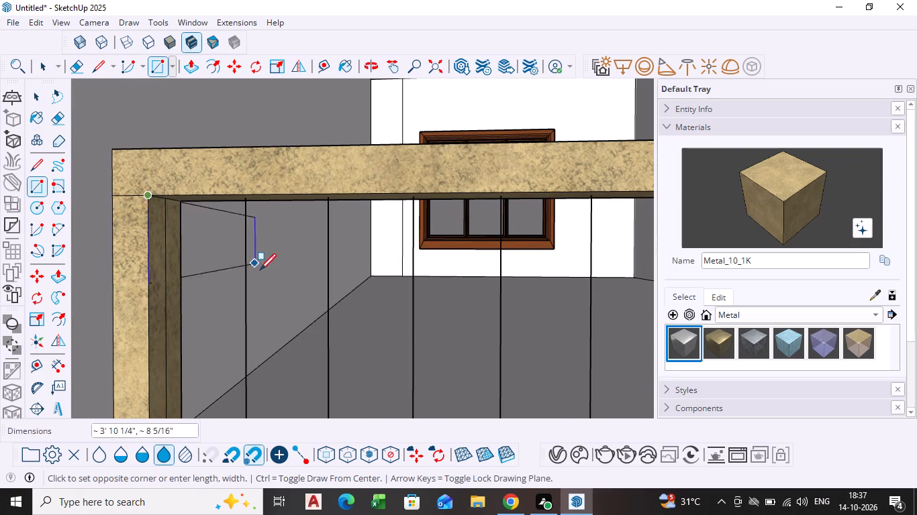
scroll(260, 272, "down", 11)
scroll(395, 352, "down", 2)
middle_click_drag(395, 352, 262, 329, "shift")
scroll(315, 302, "up", 5)
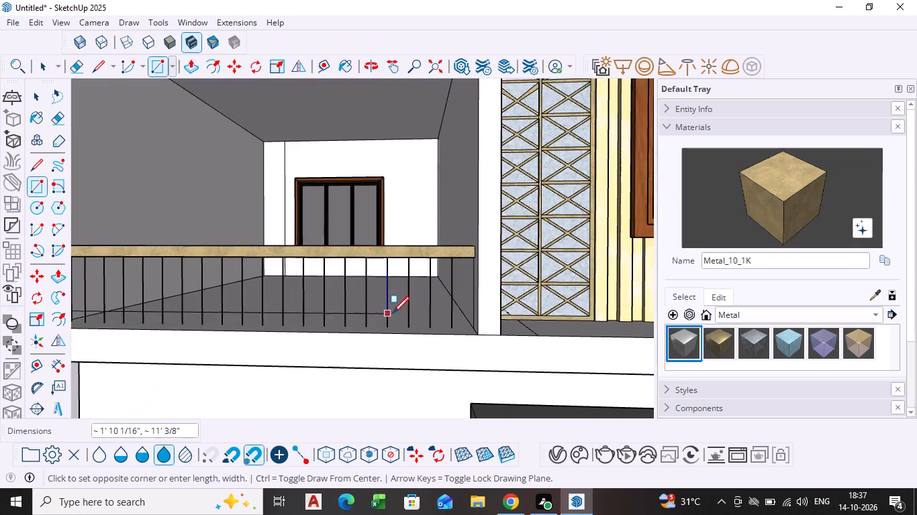
scroll(417, 329, "up", 5)
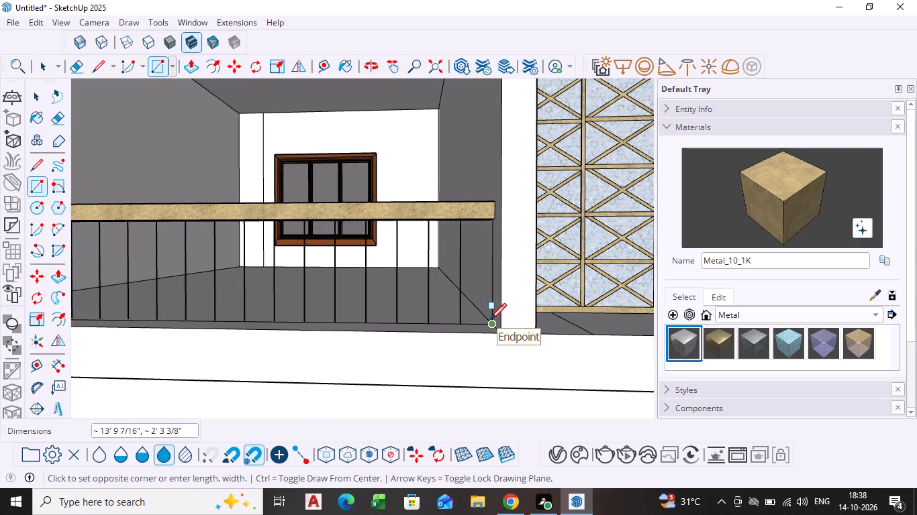
left_click(490, 321)
key("space")
Paint the rectangular railing panel with Glass_Basic_1 from the Glass collection.
left_click(730, 322)
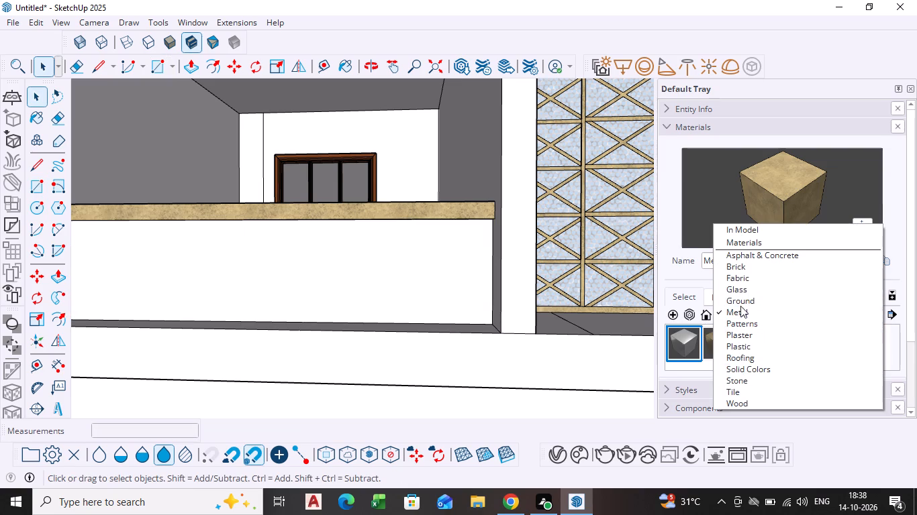
left_click(739, 288)
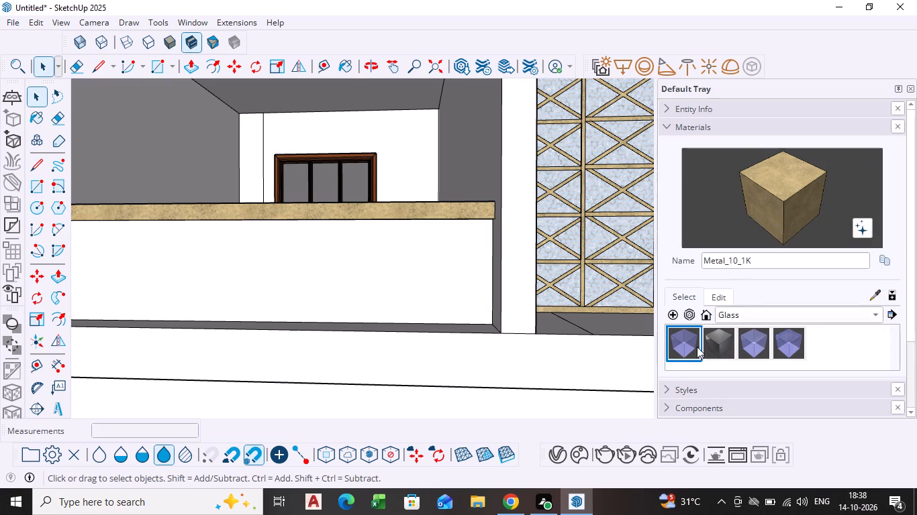
left_click(697, 347)
left_click(428, 283)
scroll(350, 268, "down", 9)
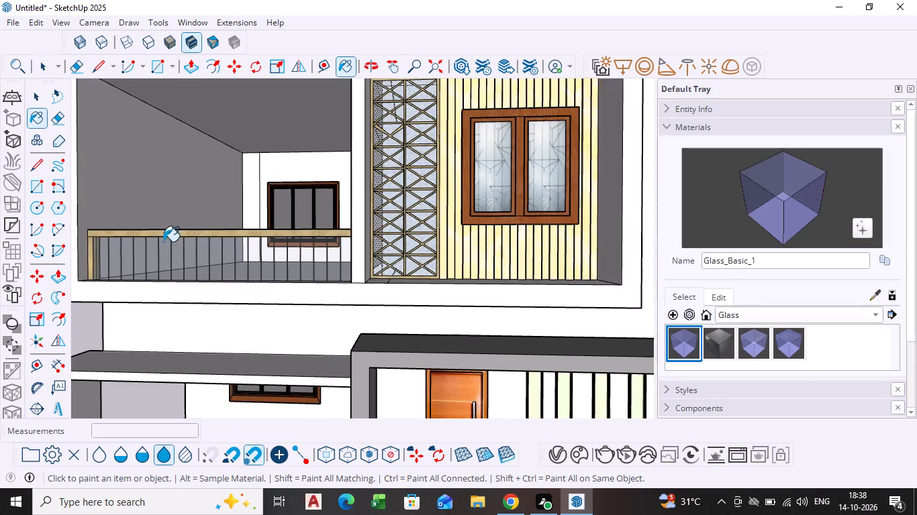
scroll(158, 244, "down", 1)
middle_click_drag(156, 245, 327, 223, "shift")
key("space")
left_click(152, 219)
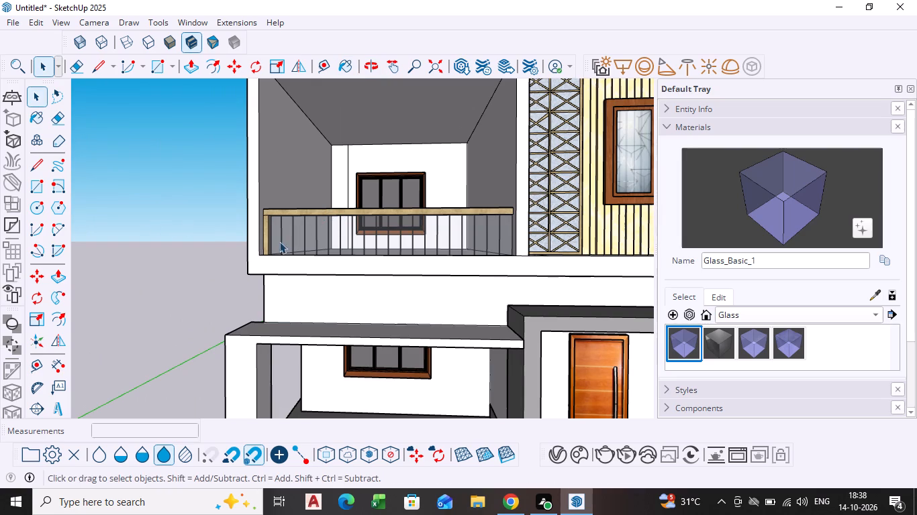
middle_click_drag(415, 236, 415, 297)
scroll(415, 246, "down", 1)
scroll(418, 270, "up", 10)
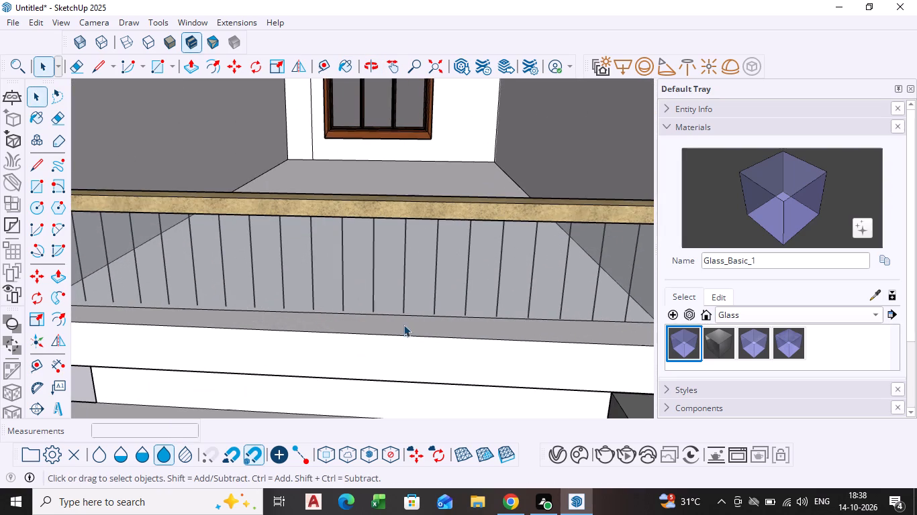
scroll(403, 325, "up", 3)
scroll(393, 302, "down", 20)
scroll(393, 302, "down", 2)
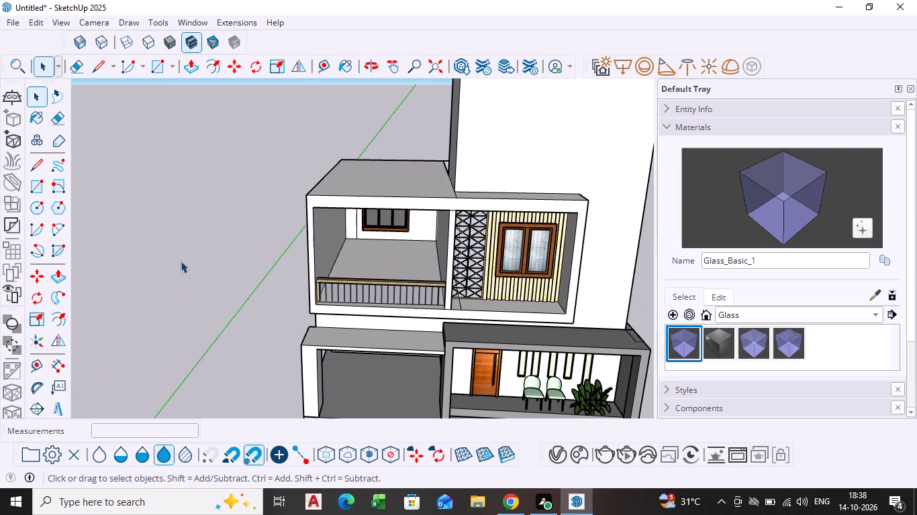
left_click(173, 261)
Examine the house's front facade and the balcony railing from the front, from below and from above.
scroll(405, 290, "down", 4)
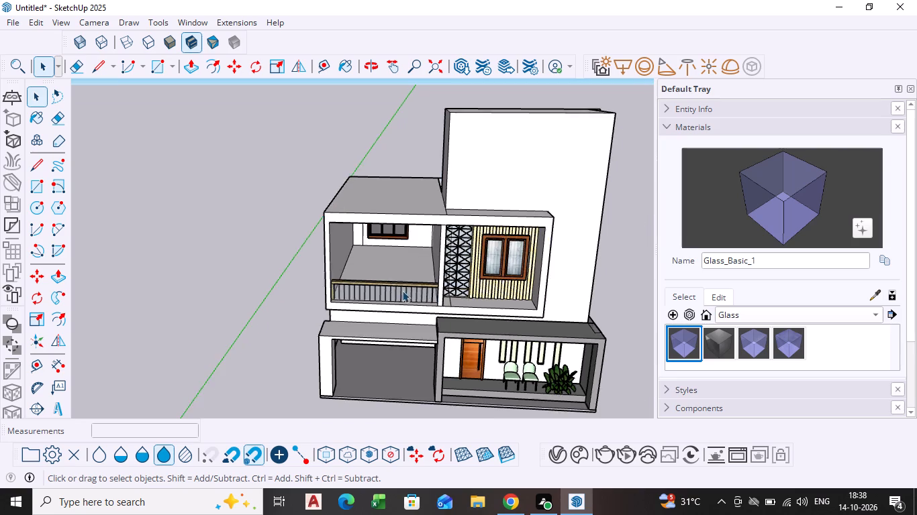
scroll(467, 279, "up", 3)
scroll(460, 274, "down", 3)
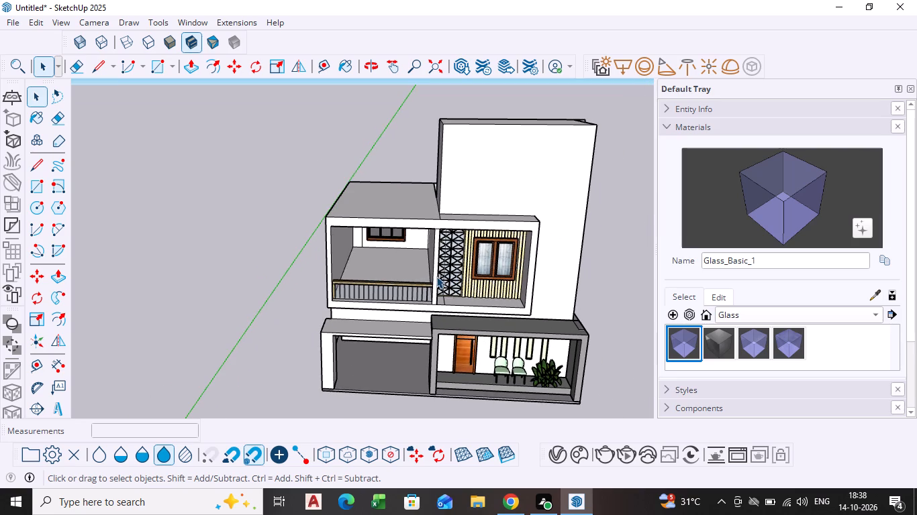
middle_click_drag(435, 276, 360, 257, "shift")
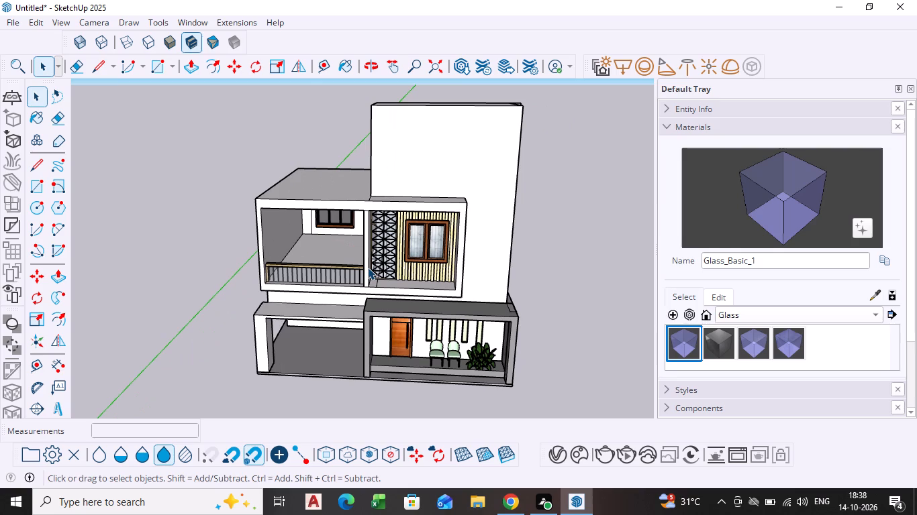
middle_click_drag(334, 221, 338, 188)
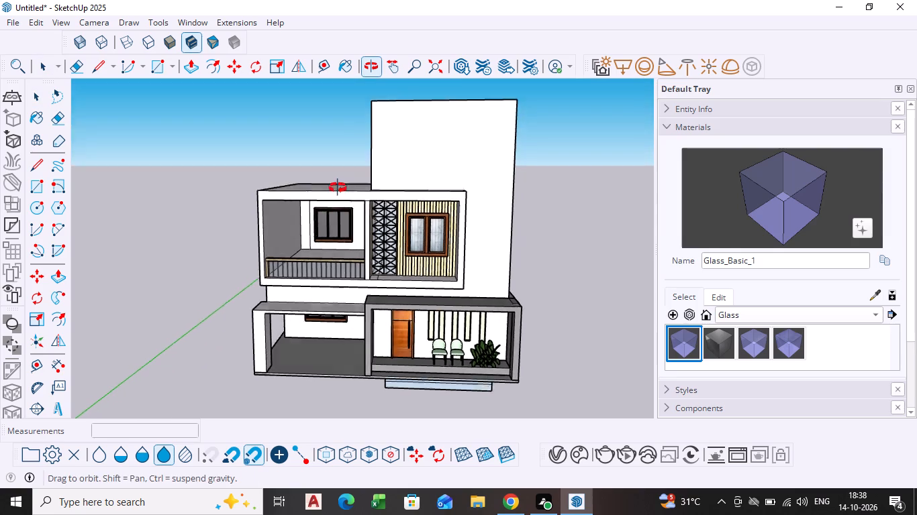
middle_click_drag(338, 188, 338, 186)
scroll(330, 237, "up", 2)
middle_click_drag(330, 233, 333, 202)
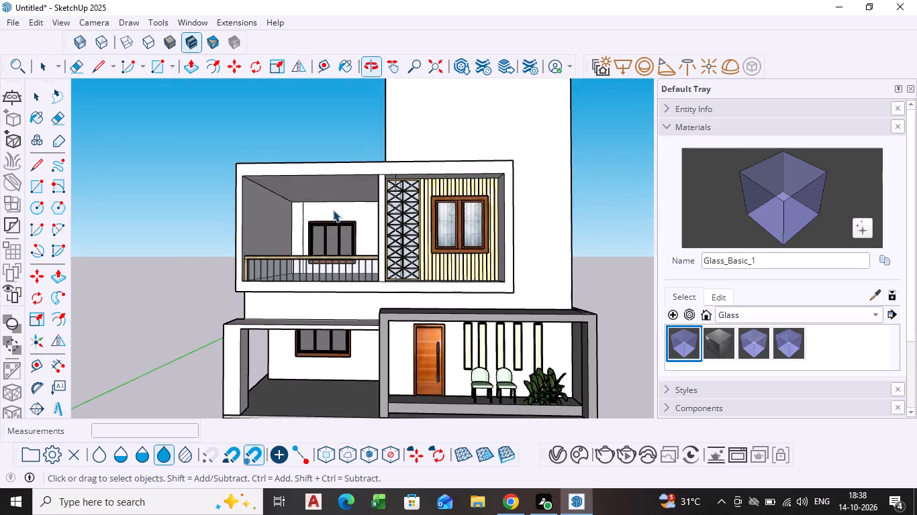
scroll(333, 213, "down", 2)
middle_click_drag(363, 278, 360, 266, "shift")
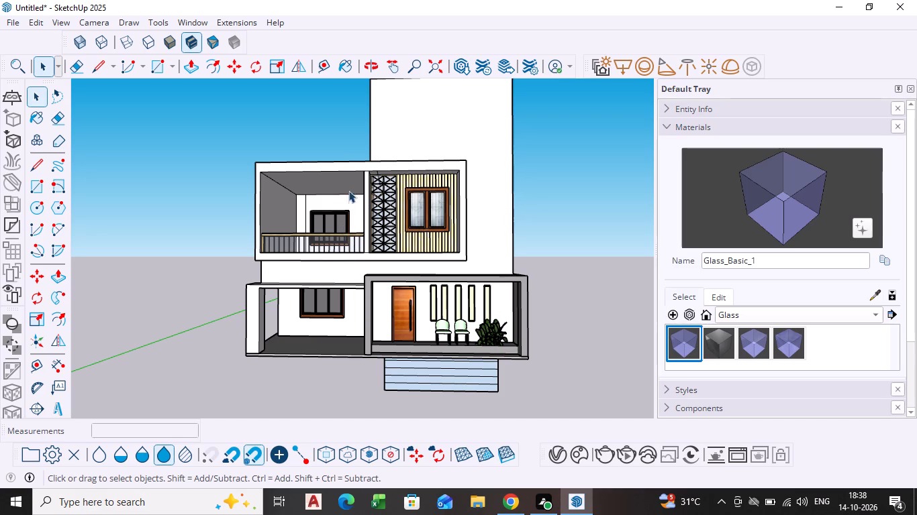
middle_click_drag(287, 173, 293, 207)
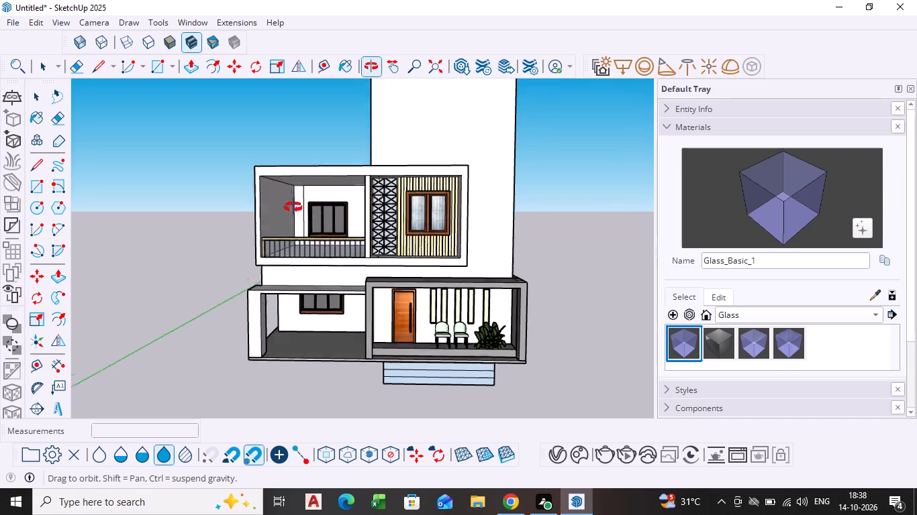
middle_click_drag(293, 207, 305, 308)
scroll(244, 163, "up", 4)
middle_click_drag(273, 206, 273, 228)
scroll(273, 215, "down", 1)
middle_click_drag(273, 228, 261, 288)
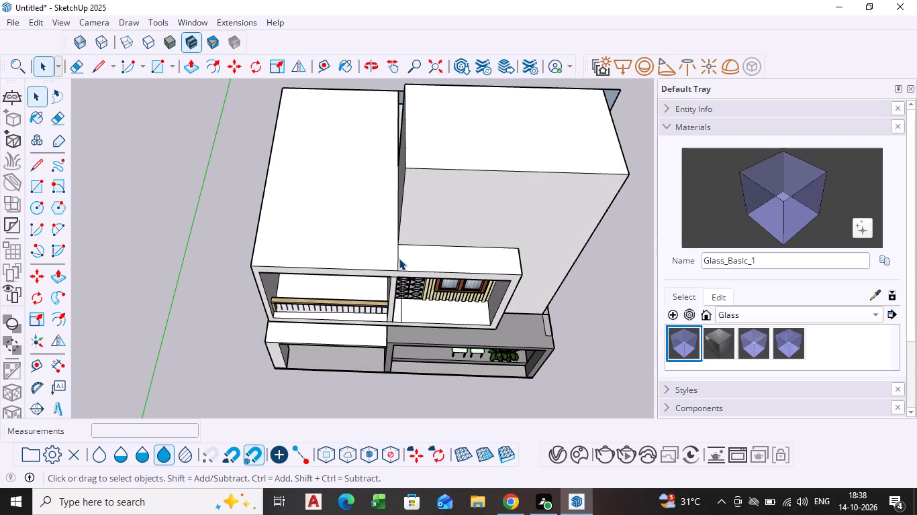
Draw a line about 28' 3 3/8" long across the upper floor's roof, just behind and parallel to its front edge.
left_click(29, 160)
scroll(254, 260, "up", 3)
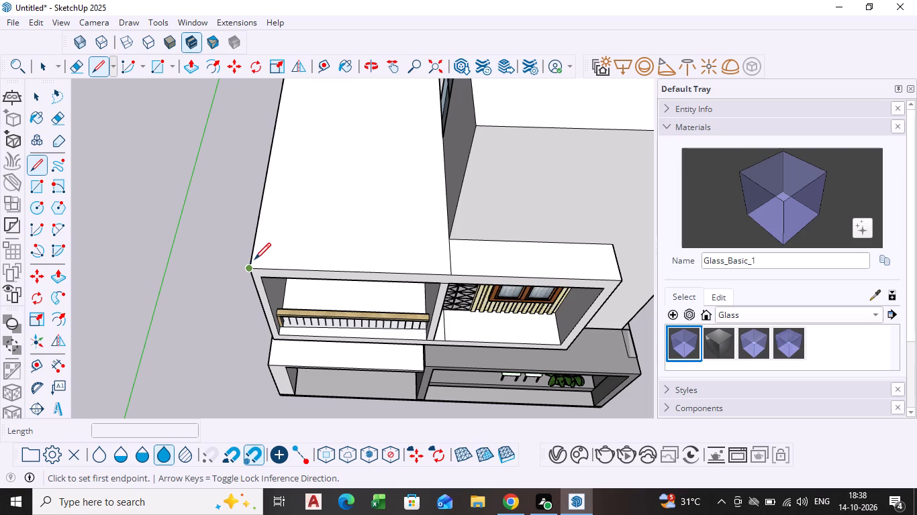
scroll(250, 270, "up", 4)
left_click(254, 260)
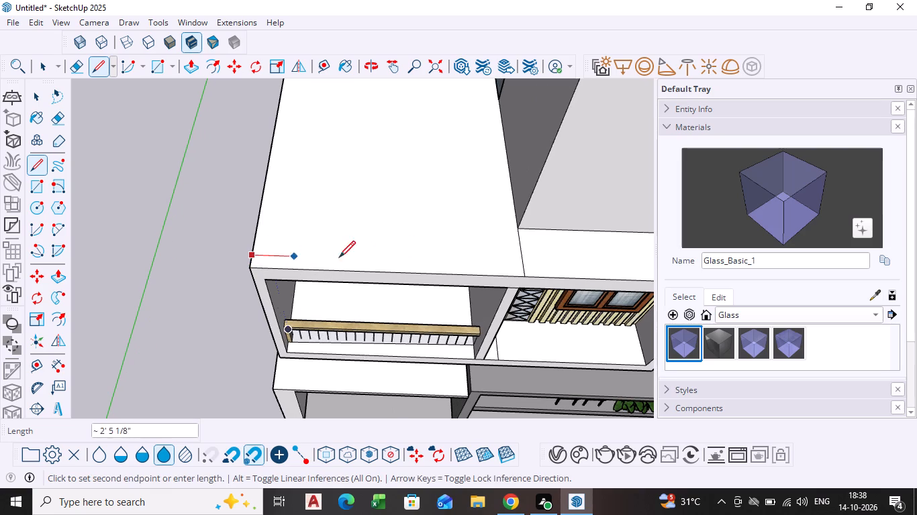
scroll(412, 255, "down", 7)
middle_click_drag(415, 255, 168, 255, "shift")
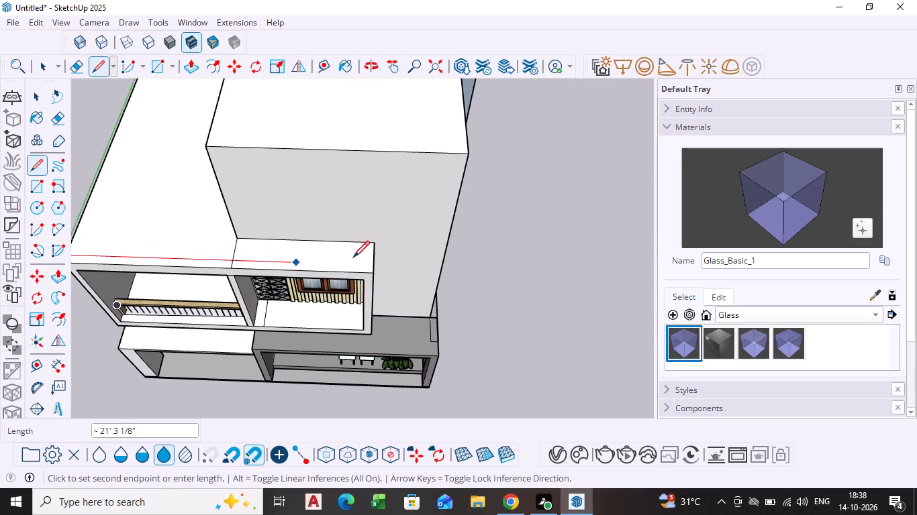
scroll(353, 259, "up", 3)
left_click(382, 270)
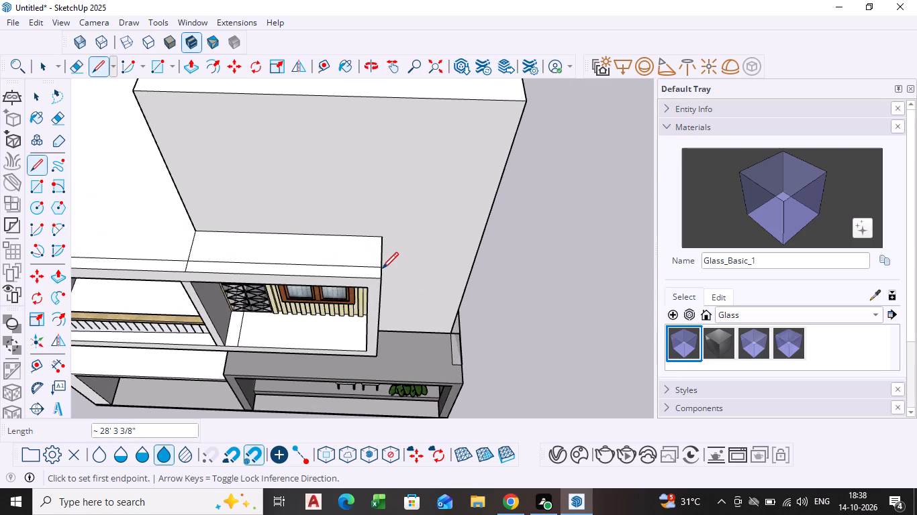
key("space")
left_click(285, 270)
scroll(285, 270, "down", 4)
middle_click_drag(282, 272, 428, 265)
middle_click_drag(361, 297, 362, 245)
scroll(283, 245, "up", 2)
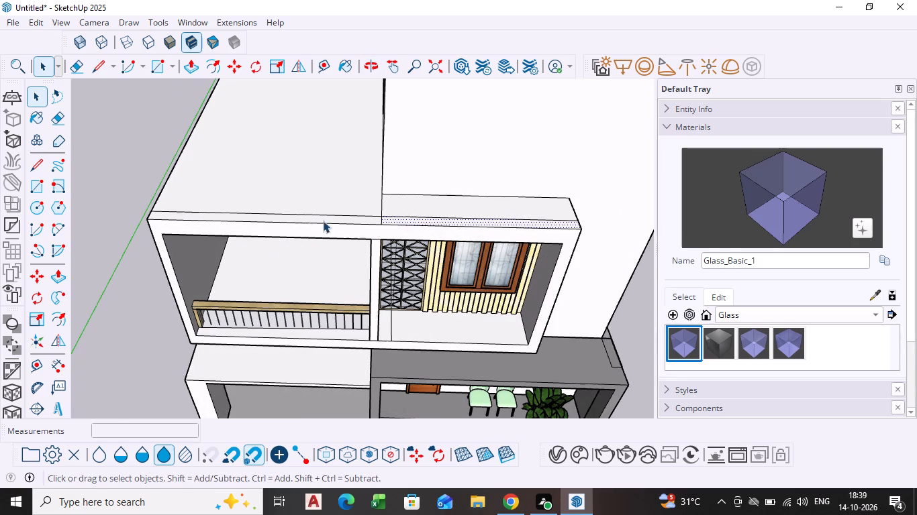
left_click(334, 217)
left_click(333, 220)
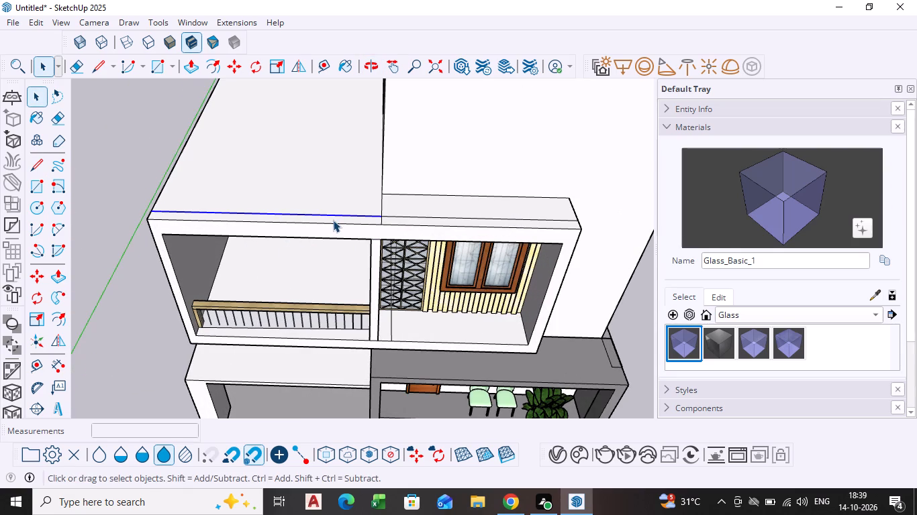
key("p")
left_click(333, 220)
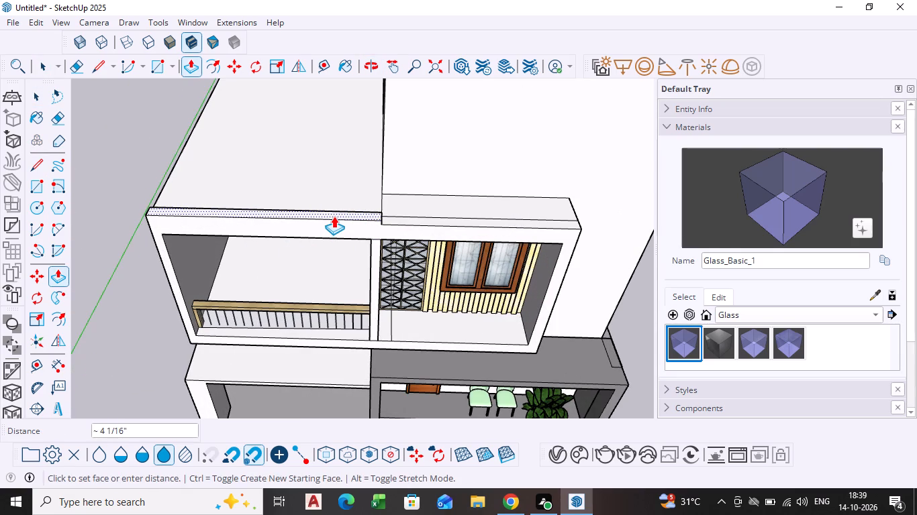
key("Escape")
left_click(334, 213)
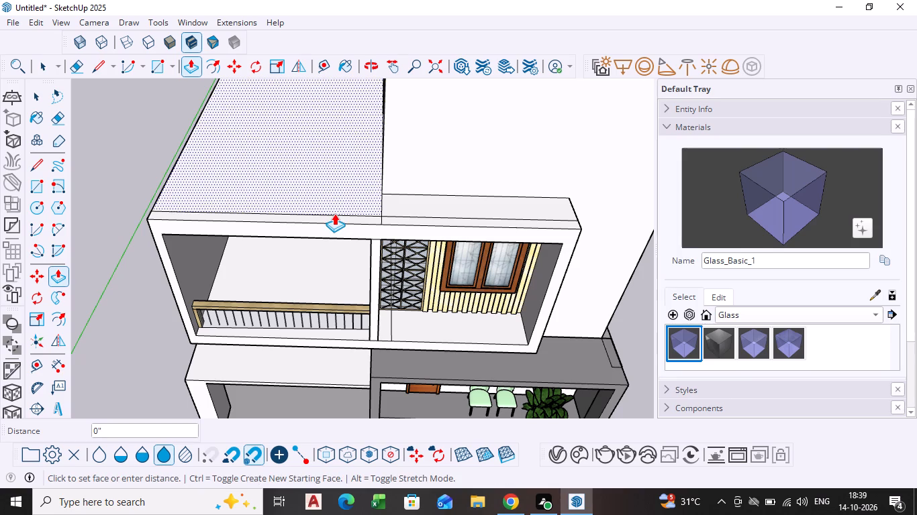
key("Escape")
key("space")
Push/Pull the narrow front roof strip above the balcony up about 6 7/16" as a parapet.
scroll(334, 213, "up", 2)
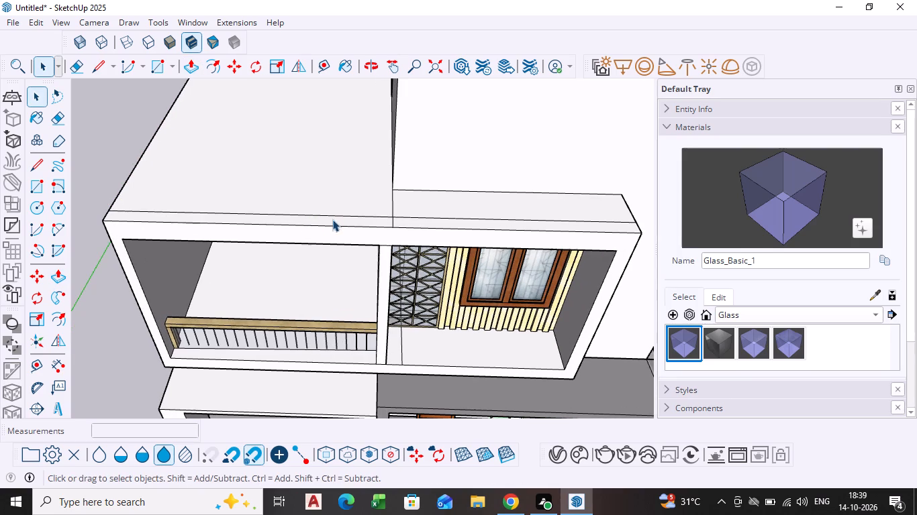
left_click(332, 221)
key("m")
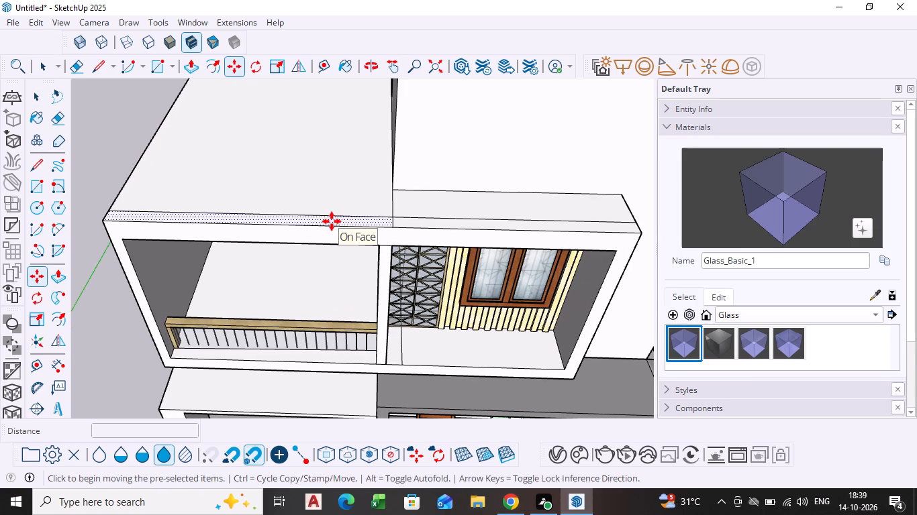
key("p")
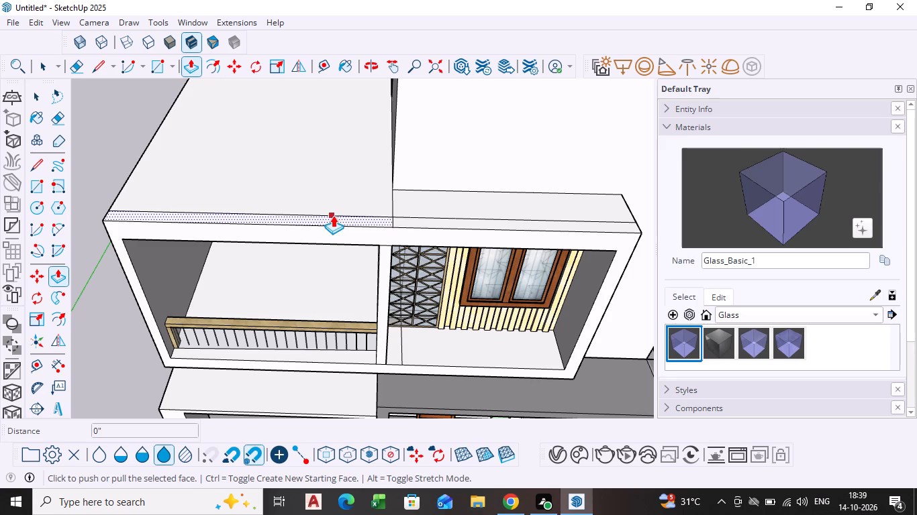
left_click(333, 215)
left_click(334, 208)
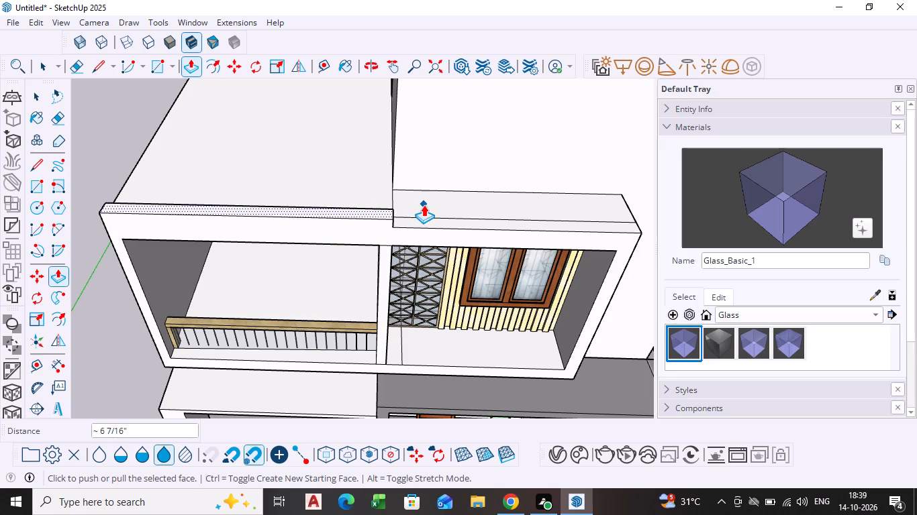
Push/Pull the remaining front roof strip above the windowed bay up about 6 7/16", level with the balcony's parapet.
scroll(423, 217, "up", 4)
middle_click_drag(422, 217, 414, 253)
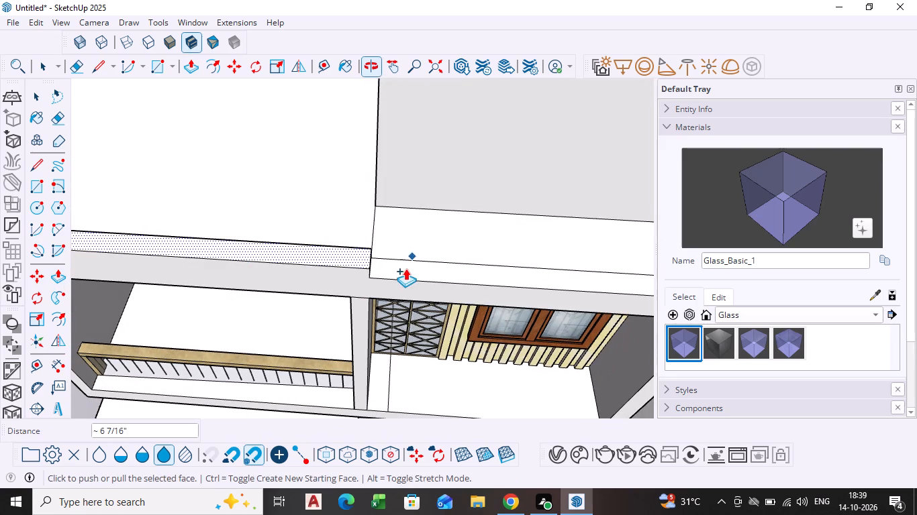
left_click(405, 270)
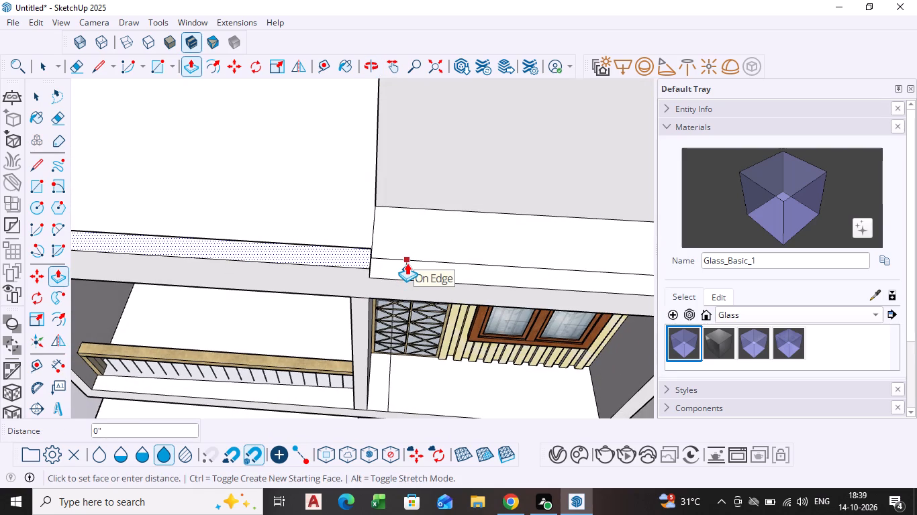
key("Escape")
key("space")
left_click(401, 266)
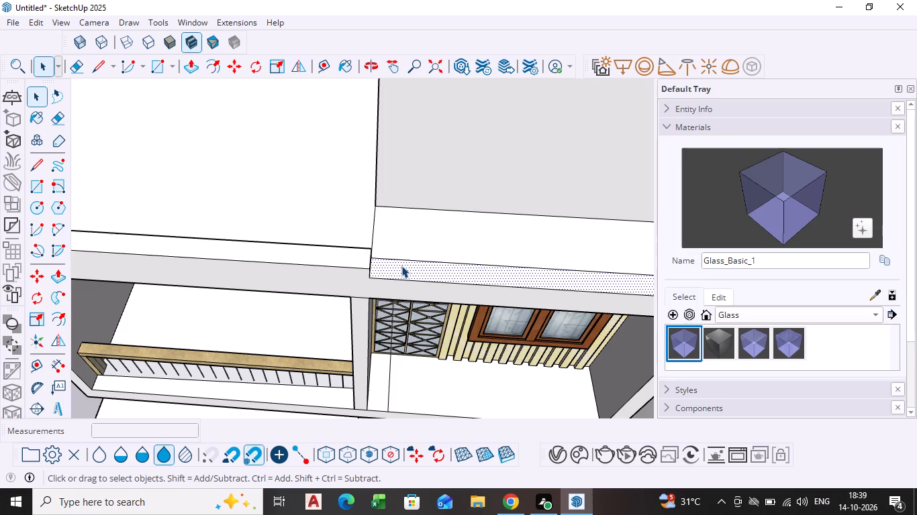
key("p")
left_click(401, 266)
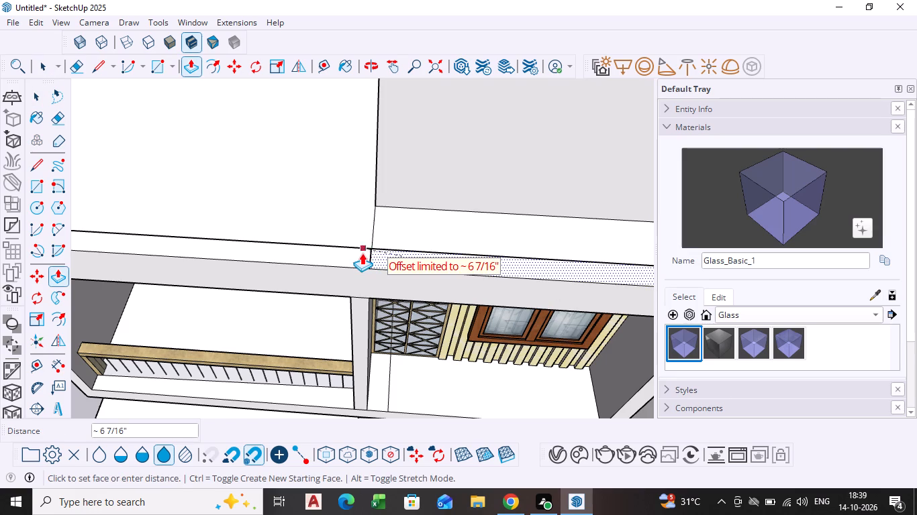
left_click(360, 254)
key("space")
Draw a line about 10 3/16" long across the parapet's balcony-side end, along its base to the front corner.
scroll(232, 297, "down", 4)
middle_click_drag(232, 284, 298, 196)
scroll(232, 282, "down", 1)
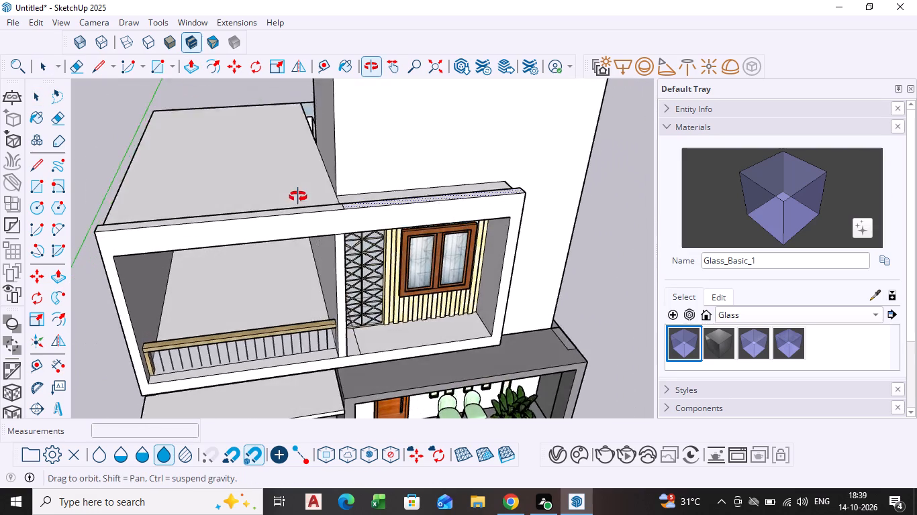
middle_click_drag(298, 196, 350, 168)
middle_click_drag(236, 213, 327, 198)
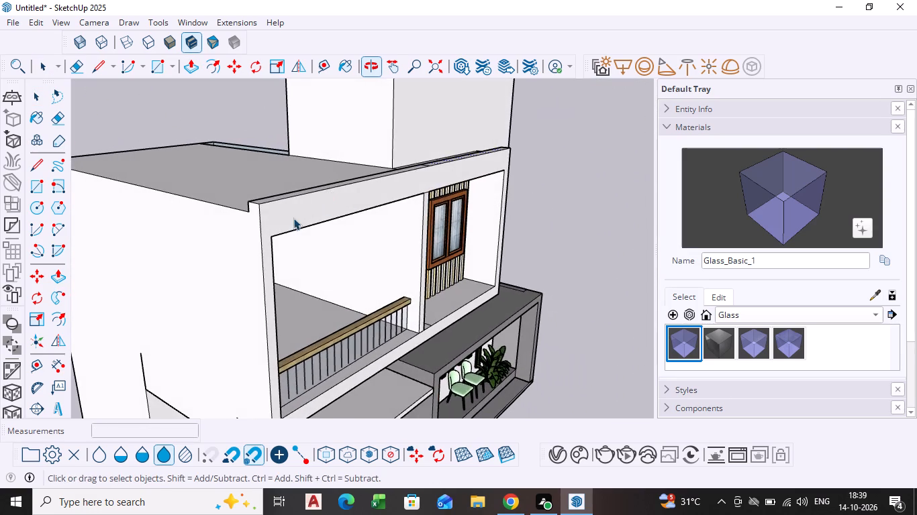
scroll(292, 218, "up", 4)
middle_click_drag(265, 228, 252, 233)
key("l")
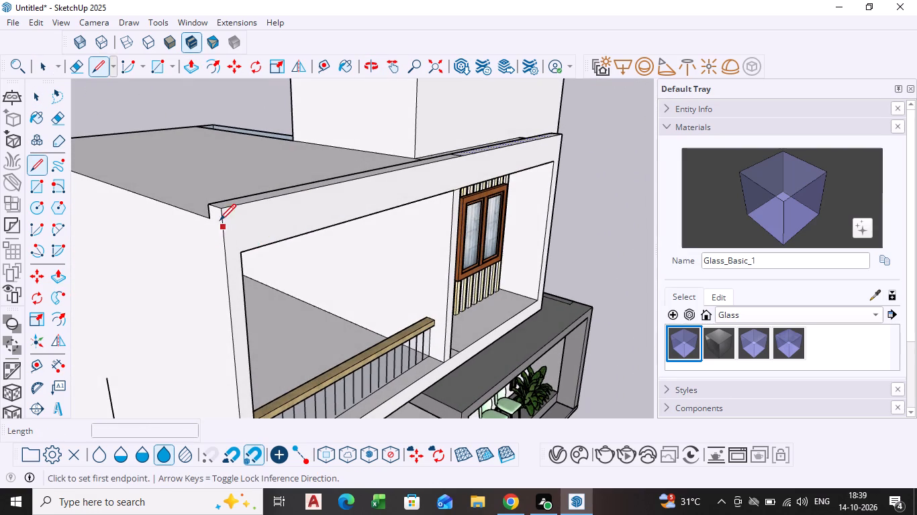
left_click(210, 217)
left_click(220, 221)
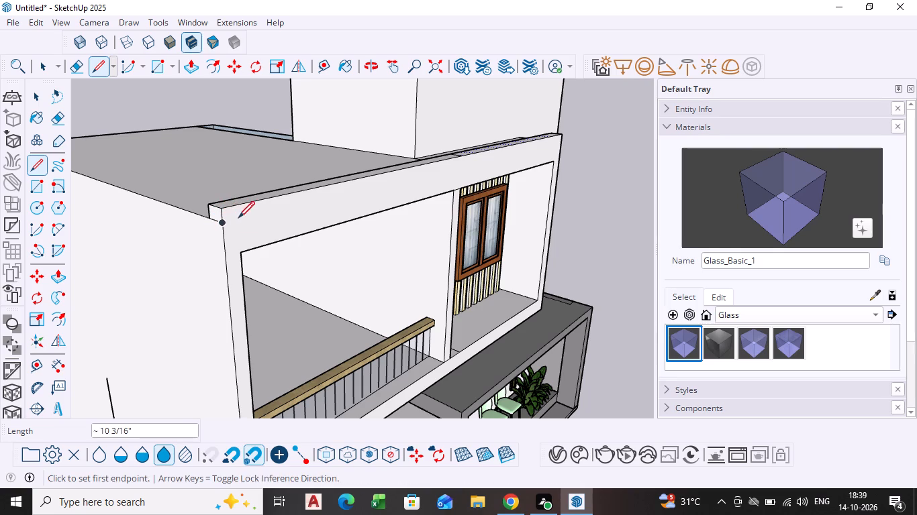
Draw a line along the parapet's base across the facade's full front face, from the balcony-side corner to the opposite corner.
left_click(228, 223)
scroll(224, 225, "up", 5)
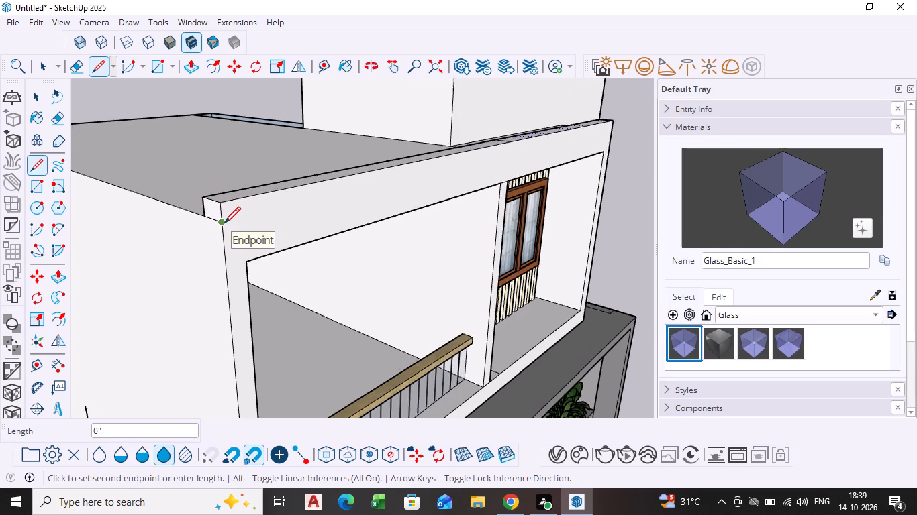
scroll(224, 225, "up", 5)
key("Escape")
scroll(226, 217, "up", 9)
left_click_drag(213, 229, 233, 224)
scroll(403, 186, "down", 16)
middle_click_drag(469, 186, 23, 337)
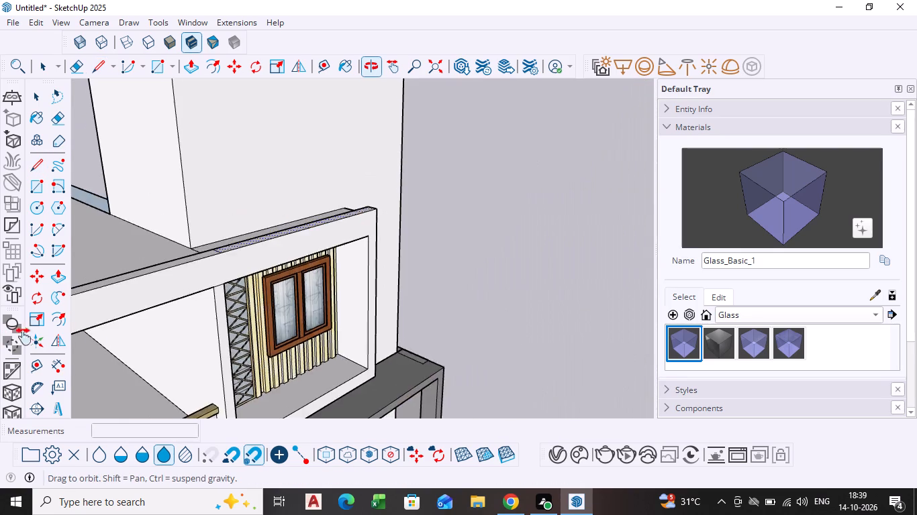
middle_click_drag(23, 337, 242, 327)
scroll(546, 233, "up", 9)
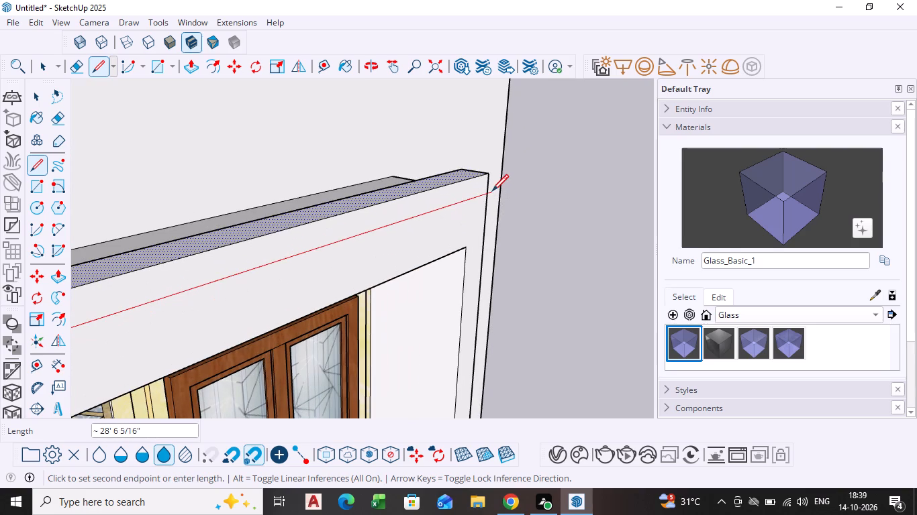
left_click(488, 190)
key("space")
Push/Pull the parapet's front strip outward about 3 1/16" along the whole facade.
scroll(270, 238, "down", 9)
middle_click_drag(234, 288, 470, 259, "shift")
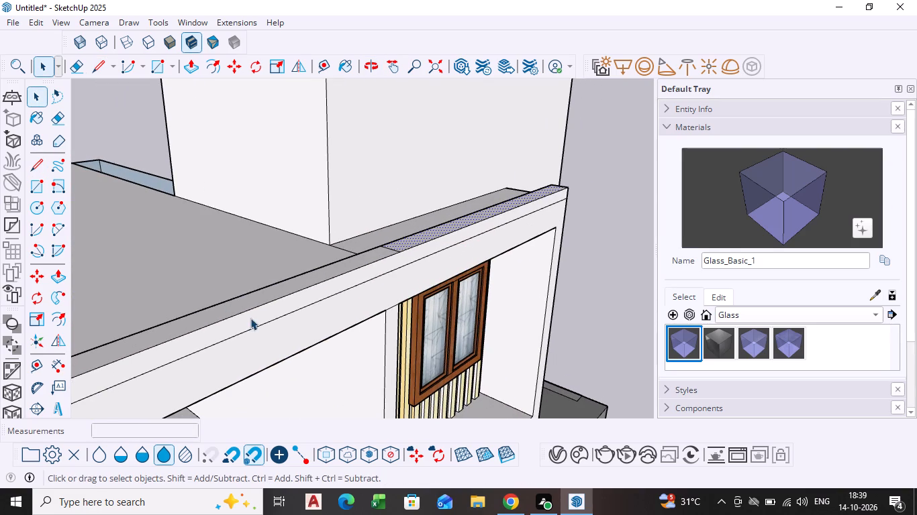
left_click(250, 318)
scroll(242, 321, "down", 7)
middle_click_drag(234, 323, 445, 243, "shift")
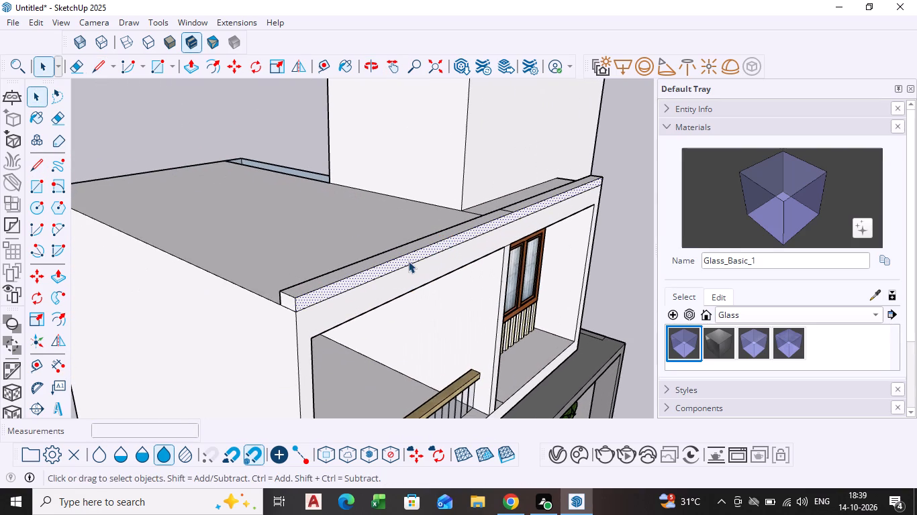
key("p")
left_click(368, 272)
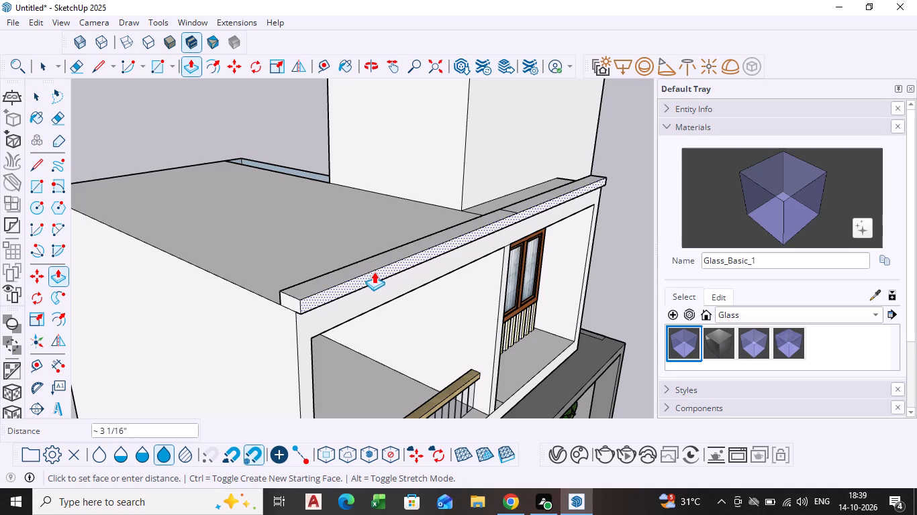
left_click(374, 272)
key("space")
Delete the leftover seam edge across the top of the parapet band beside the tower corner.
scroll(431, 274, "down", 6)
middle_click_drag(460, 298, 332, 353)
scroll(389, 287, "up", 5)
left_click(425, 304)
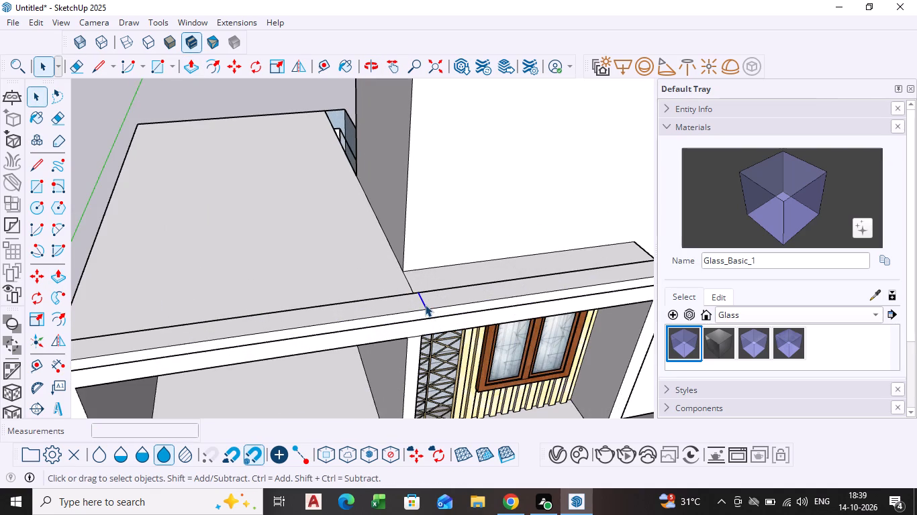
key("Delete")
Draw a line about 10 3/16" long along the base of the parapet's window-side end, separating it from the side wall.
scroll(421, 313, "down", 6)
middle_click_drag(391, 352, 350, 257)
scroll(347, 272, "down", 4)
middle_click_drag(334, 363, 203, 339)
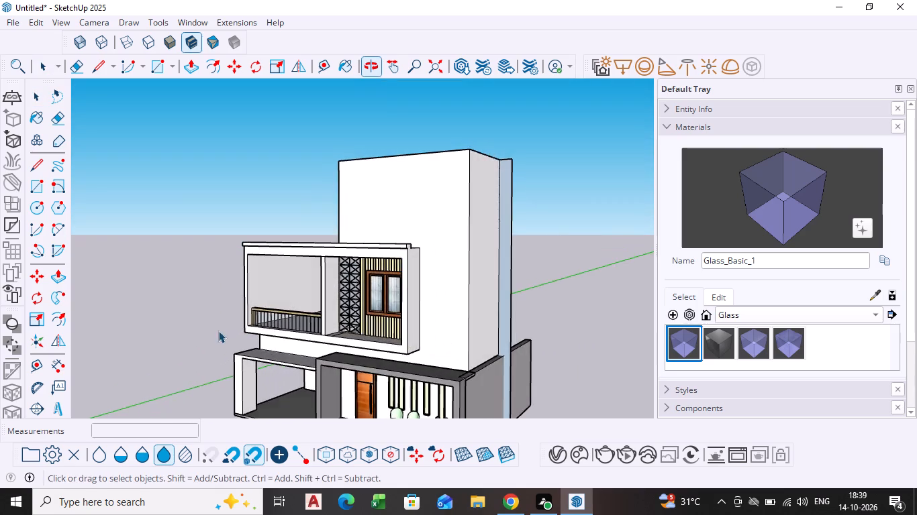
scroll(396, 247, "up", 4)
middle_click_drag(399, 247, 361, 260)
scroll(383, 249, "up", 10)
middle_click_drag(395, 280, 375, 280)
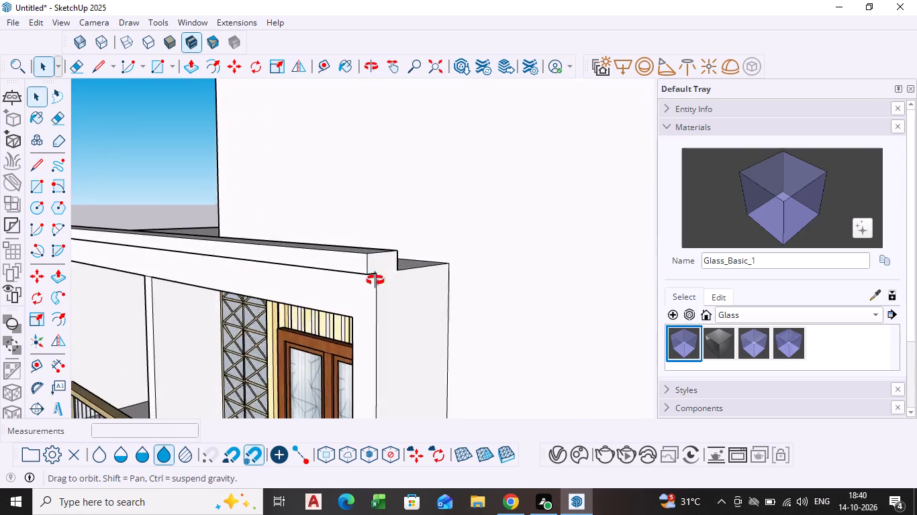
middle_click_drag(375, 280, 336, 280)
key("l")
scroll(330, 278, "up", 5)
left_click(263, 270)
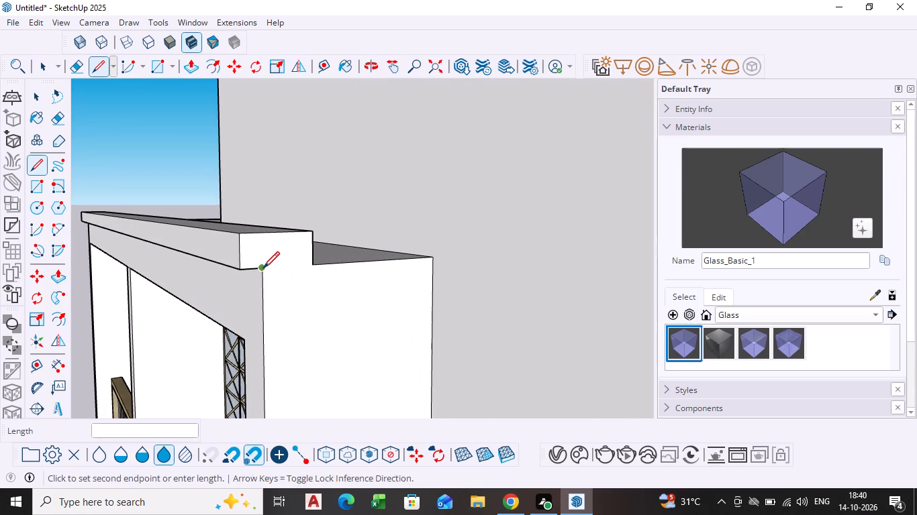
left_click(311, 260)
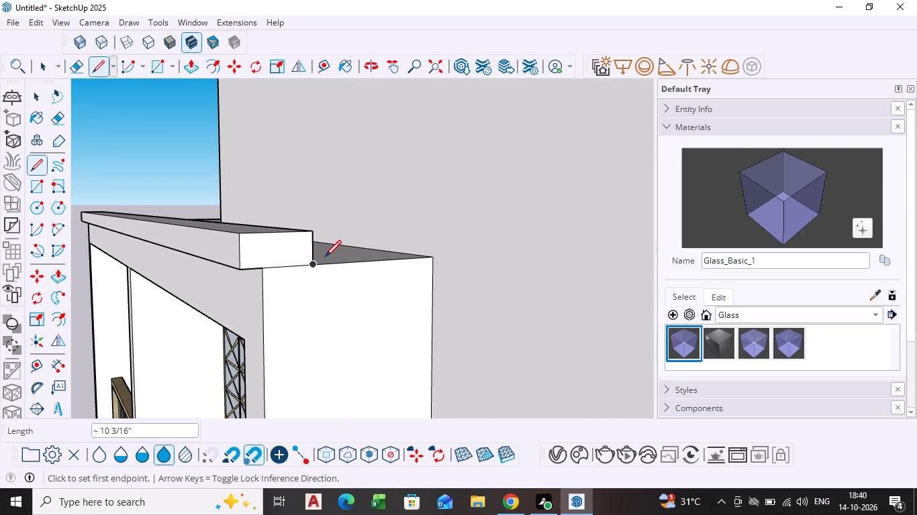
key("space")
Push/Pull the parapet's window-side end face slightly outward, past the bay's side wall.
left_click(296, 251)
key("p")
left_click(296, 251)
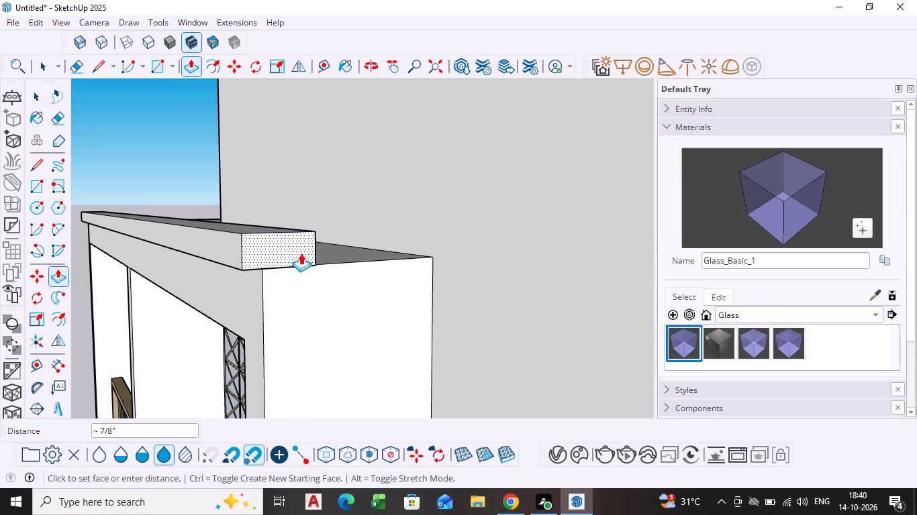
left_click(307, 255)
key("space")
Examine the front facade and its parapet band from several angles.
scroll(300, 296, "down", 9)
middle_click_drag(271, 301, 312, 291)
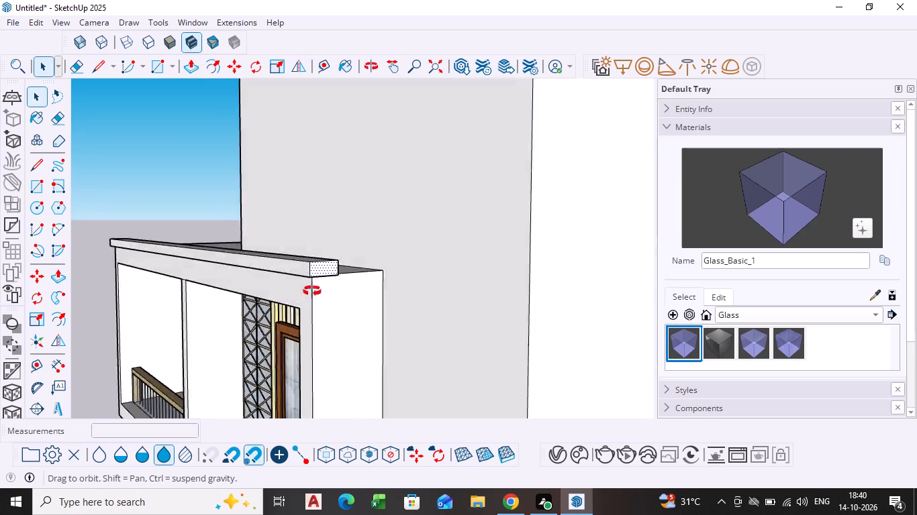
middle_click_drag(312, 291, 417, 290)
key("space")
scroll(383, 281, "down", 10)
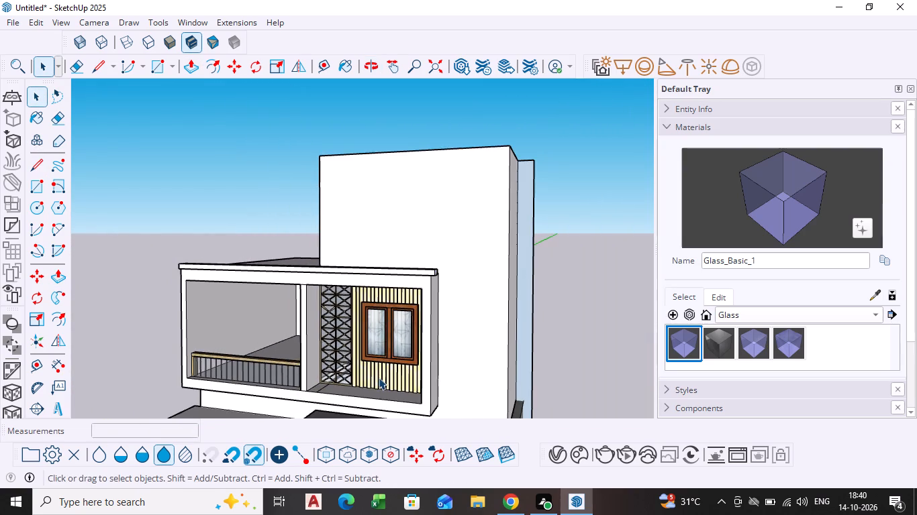
scroll(379, 378, "down", 2)
middle_click_drag(444, 374, 480, 360)
scroll(344, 360, "down", 4)
middle_click_drag(343, 359, 369, 239, "shift")
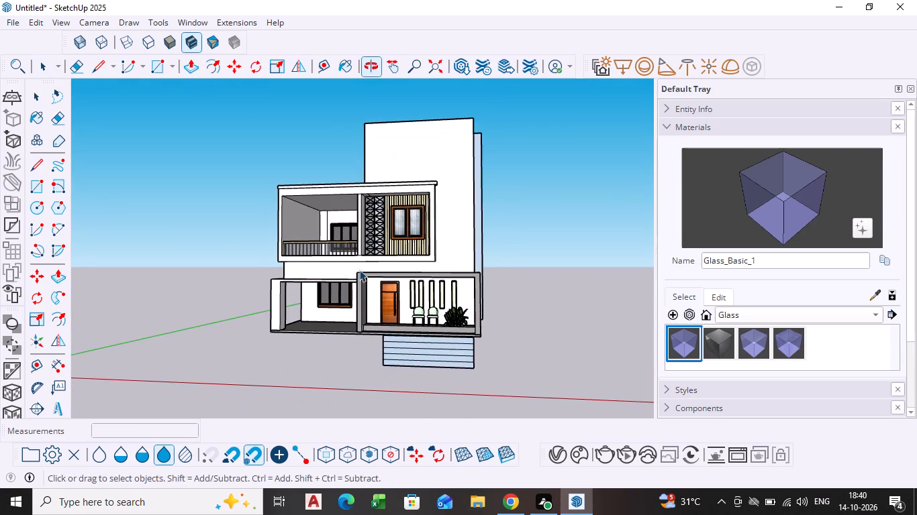
middle_click_drag(345, 296, 380, 253)
scroll(358, 240, "up", 5)
middle_click_drag(355, 241, 356, 252)
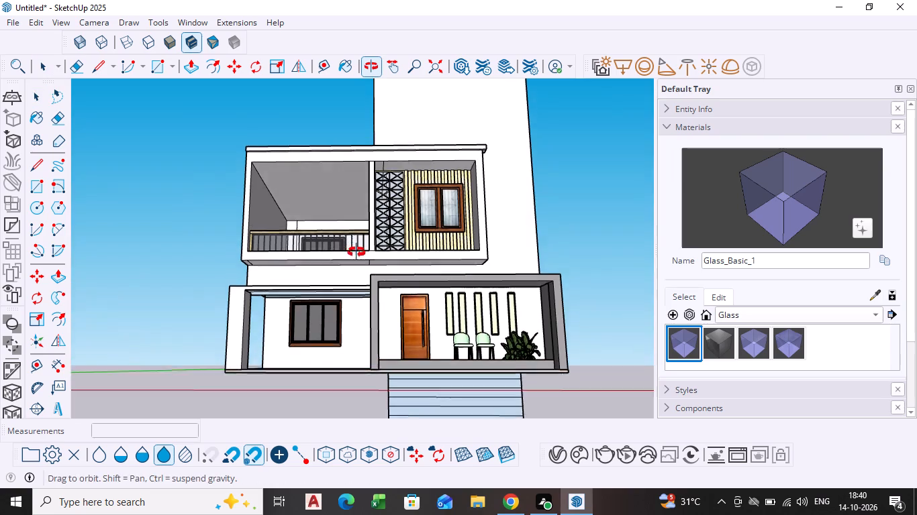
middle_click_drag(356, 252, 360, 268)
scroll(360, 268, "down", 1)
middle_click_drag(360, 268, 361, 322, "shift")
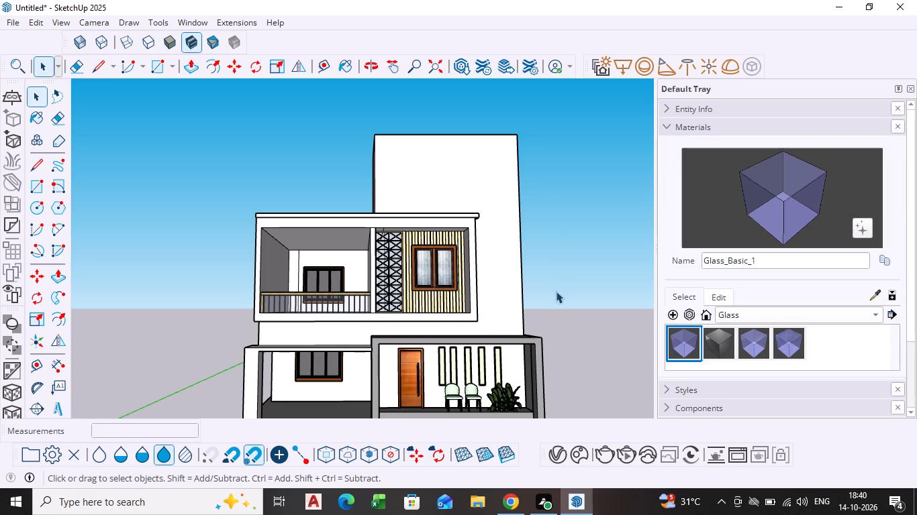
Draw a rectangle about 7' 10 1/4" by 6' 9 3/16" on the tower's front wall, from the windowed bay to the outer corner.
middle_click_drag(540, 287, 440, 306)
scroll(495, 295, "down", 1)
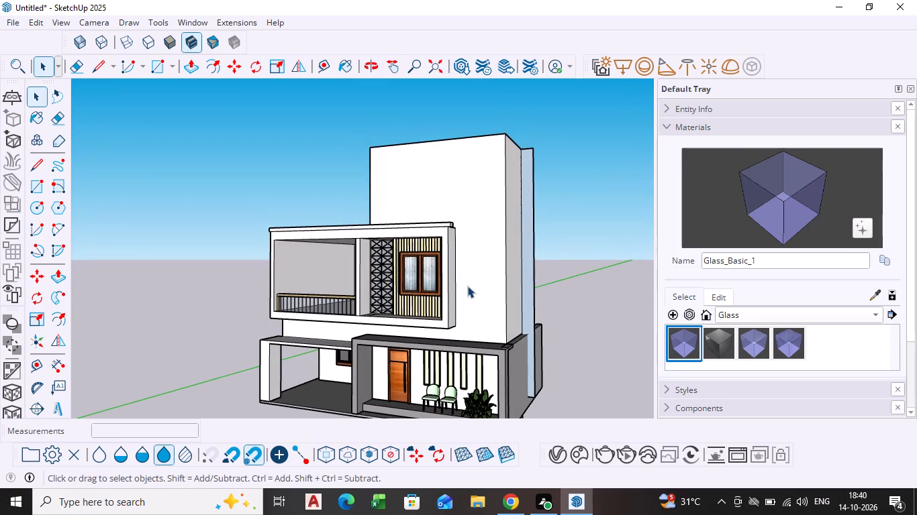
scroll(469, 285, "up", 4)
middle_click_drag(466, 286, 419, 296)
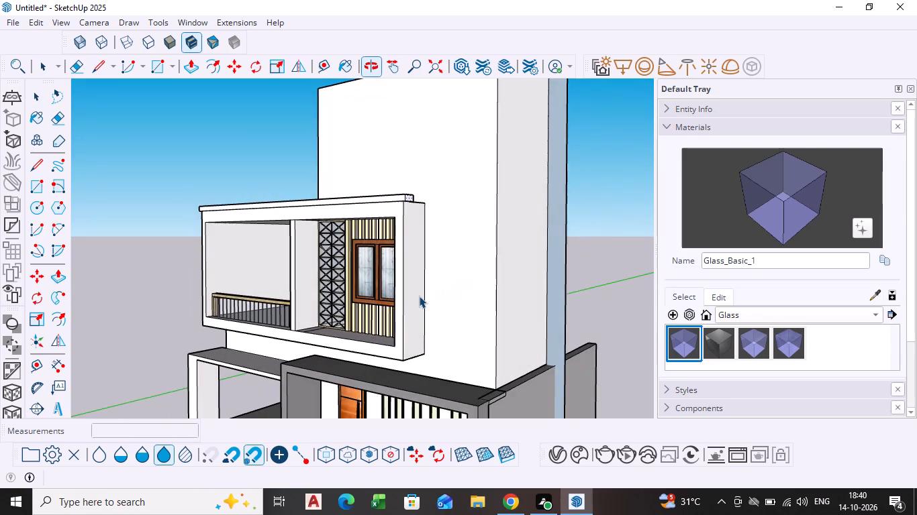
scroll(419, 296, "up", 2)
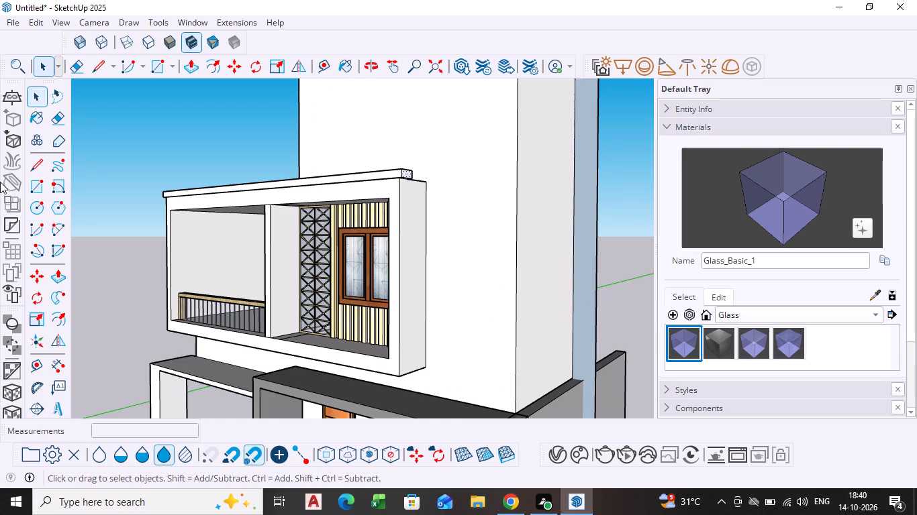
left_click(34, 184)
scroll(277, 195, "up", 3)
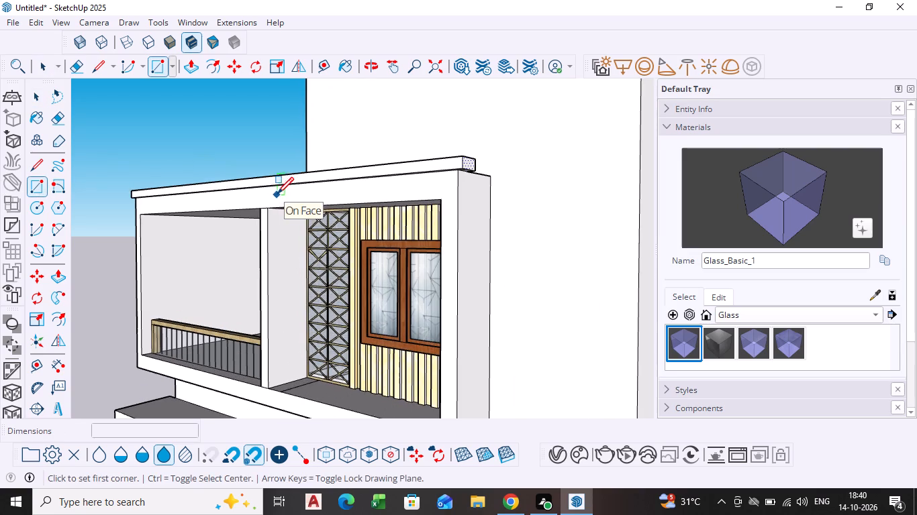
scroll(452, 238, "down", 2)
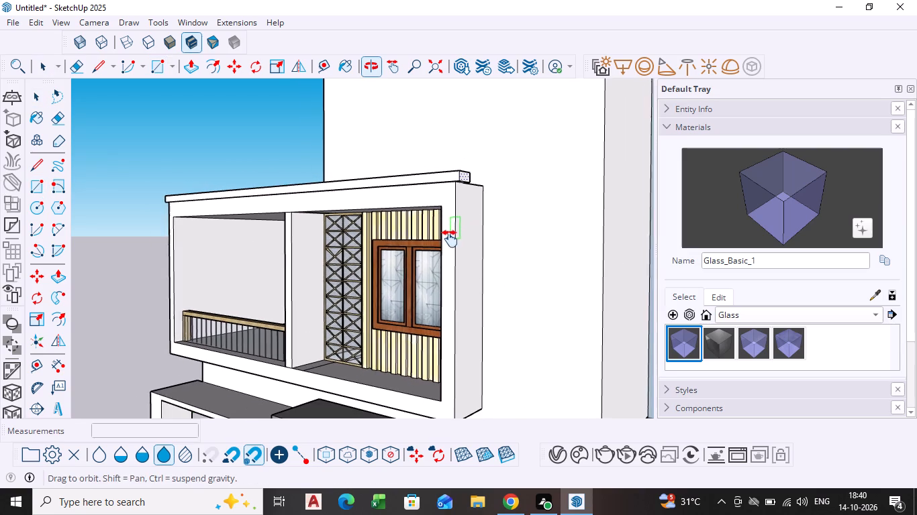
middle_click_drag(469, 279, 450, 242, "shift")
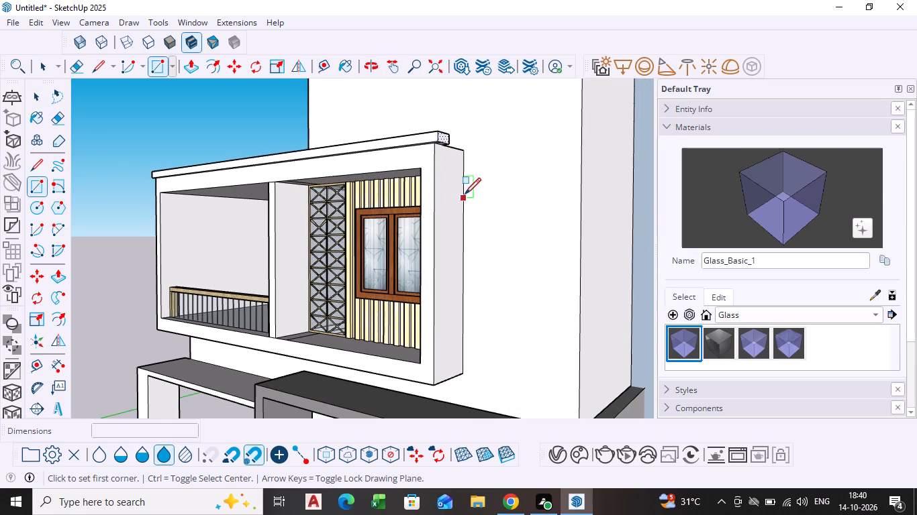
left_click(467, 189)
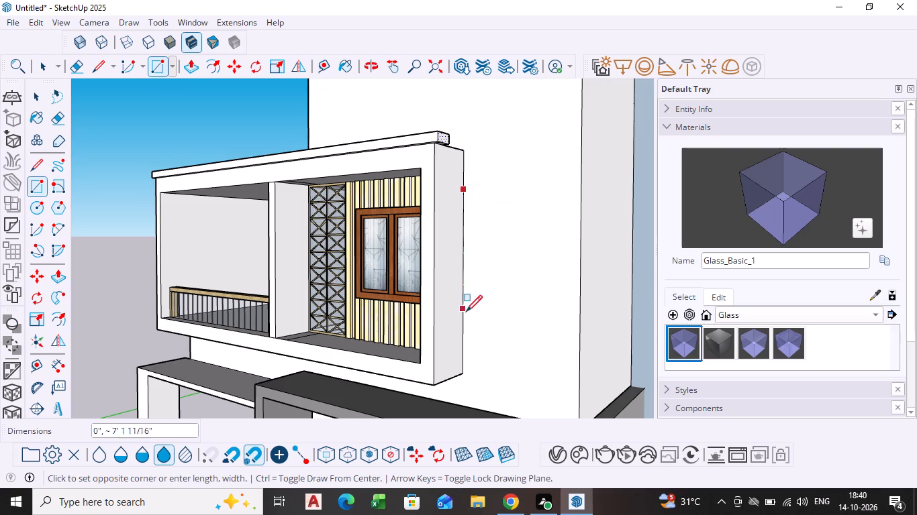
left_click(582, 334)
key("space")
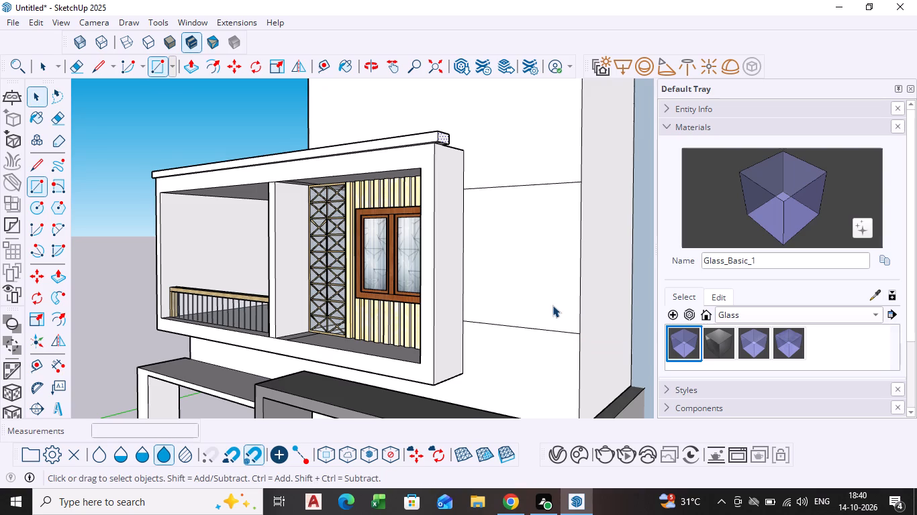
Push/Pull the rectangle on the tower's front wall outward about 1' 7/16".
left_click(552, 304)
key("p")
left_click(552, 304)
left_click(543, 300)
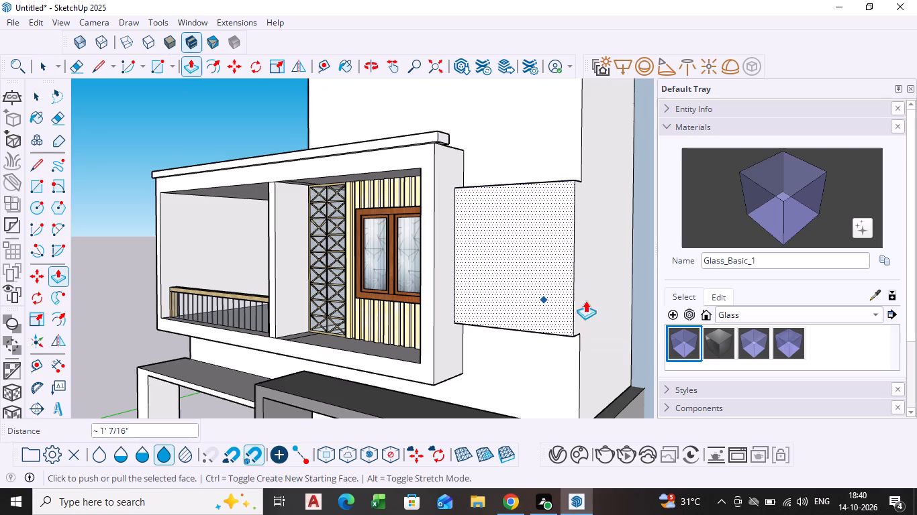
Draw a vertical line along the tower's corner to separate the projecting slab's outer side face from the tower's side wall.
middle_click_drag(601, 300, 532, 300)
scroll(550, 300, "down", 2)
middle_click_drag(539, 294, 498, 296)
scroll(498, 296, "down", 1)
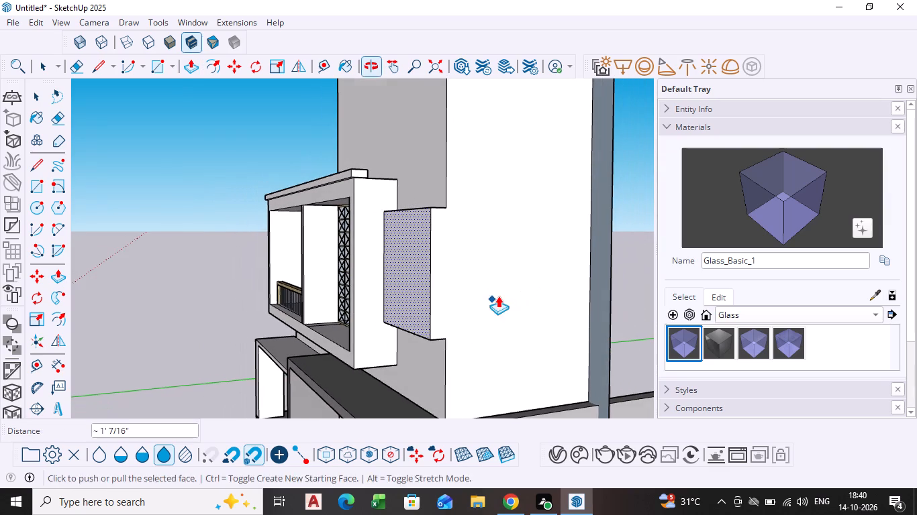
key("space")
left_click(439, 275)
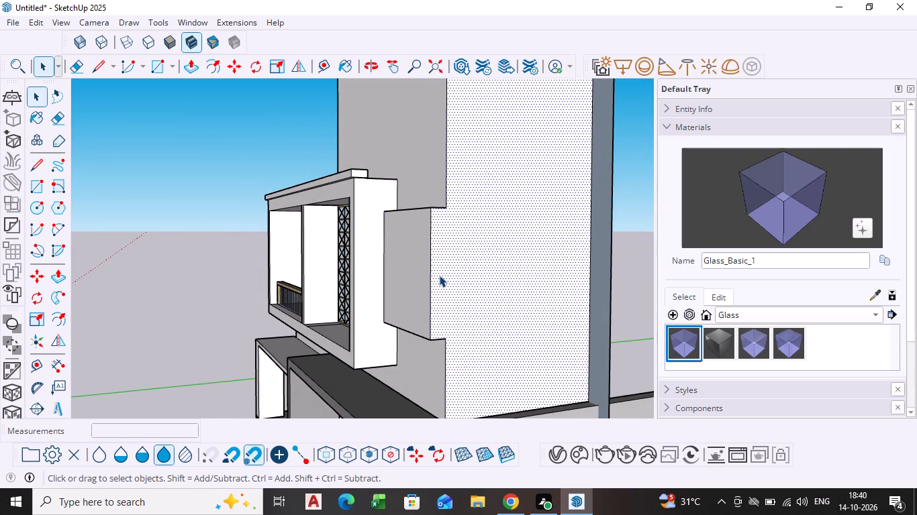
key("l")
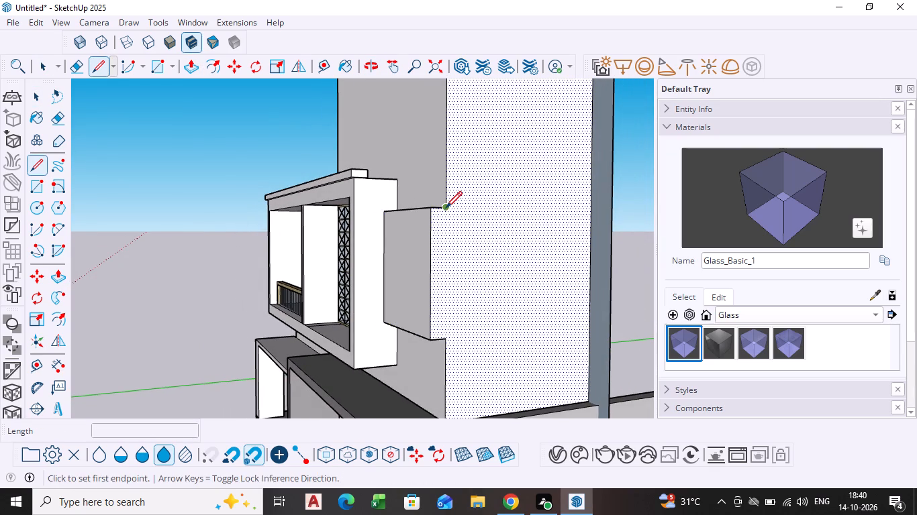
left_click(446, 209)
left_click(452, 343)
key("space")
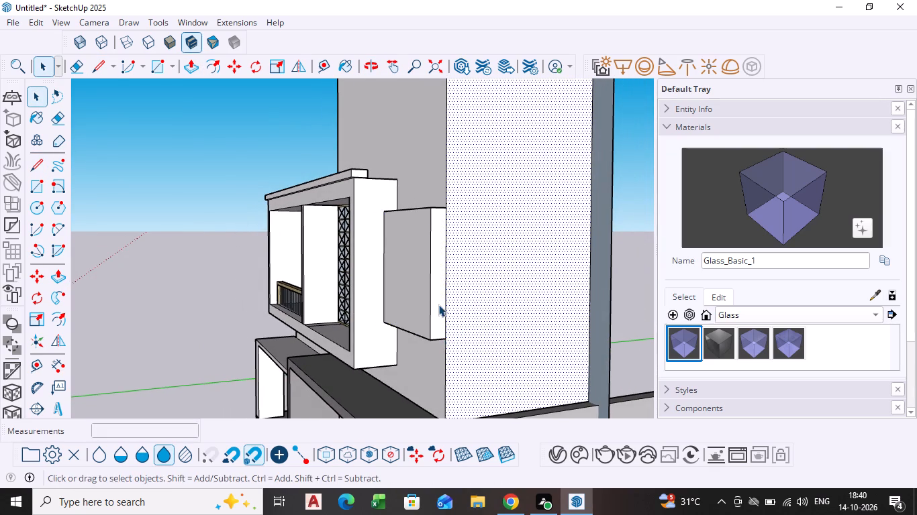
Push/Pull the projecting slab's outer side face about 11 9/16" beyond the tower's side wall.
left_click(438, 304)
key("p")
left_click(438, 304)
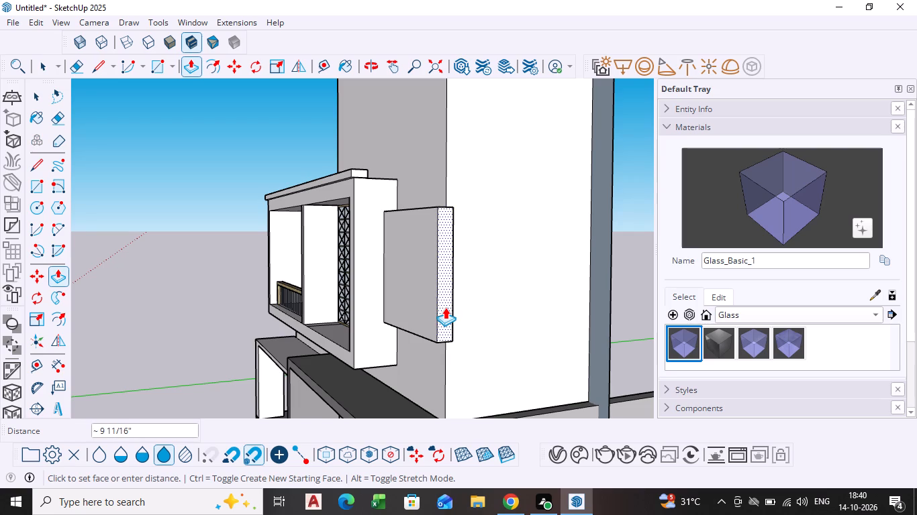
left_click(446, 308)
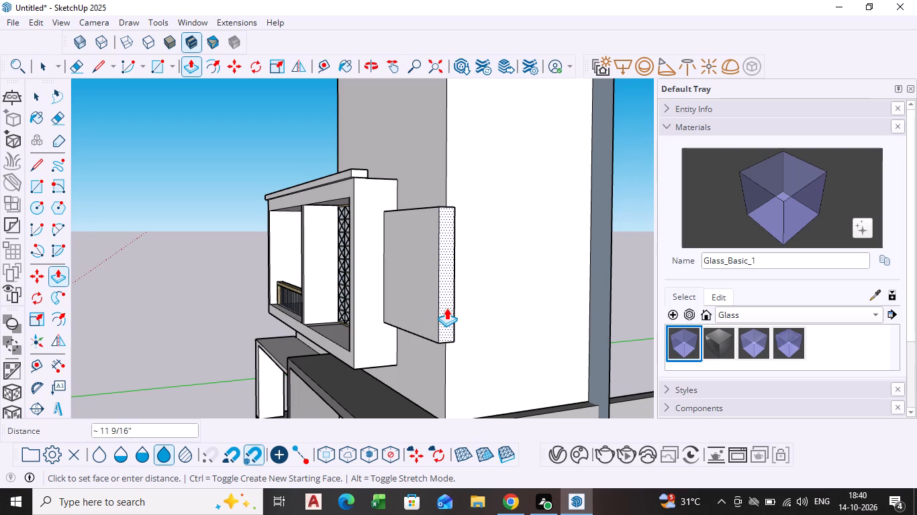
Examine the projecting slab against the tower from the front, side and rear of the house.
middle_click_drag(446, 329, 630, 326)
scroll(598, 314, "down", 3)
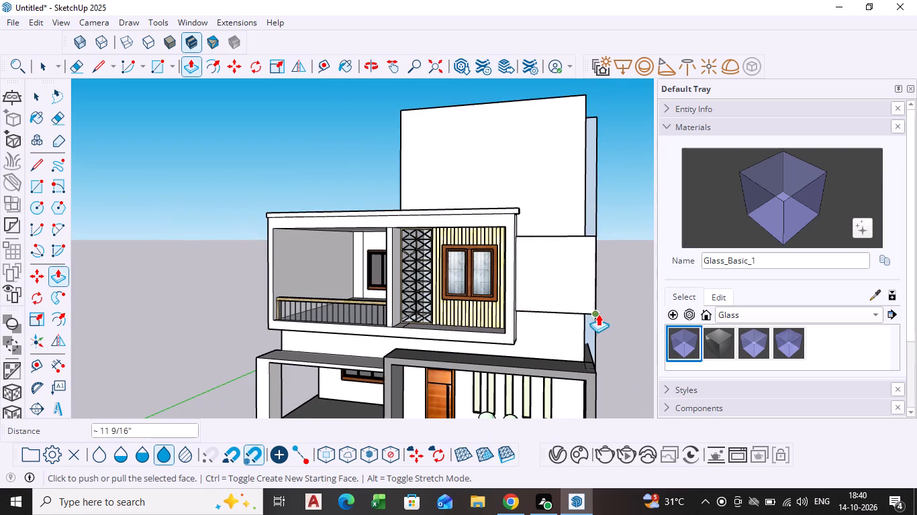
middle_click_drag(557, 314, 323, 315)
scroll(413, 298, "down", 1)
middle_click_drag(412, 298, 135, 314)
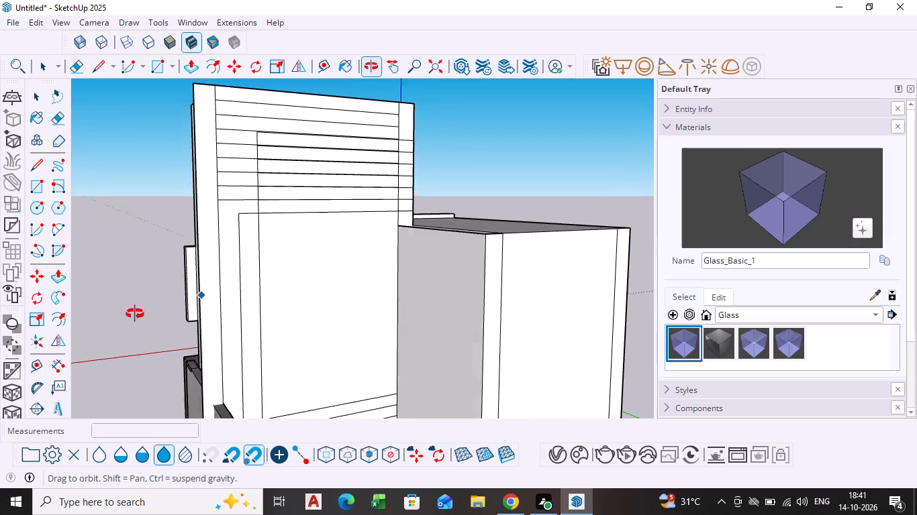
middle_click_drag(135, 314, 124, 312)
scroll(180, 310, "down", 4)
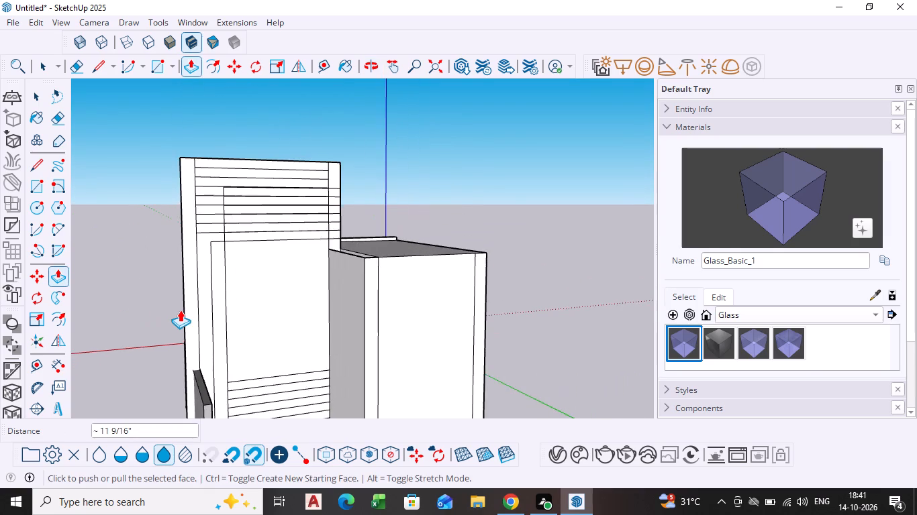
scroll(180, 310, "down", 3)
middle_click_drag(179, 310, 628, 329)
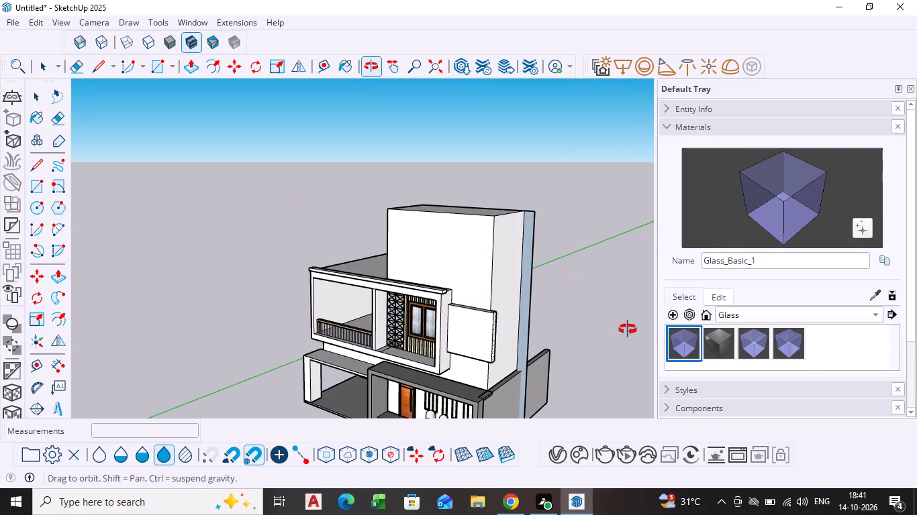
middle_click_drag(628, 329, 622, 311)
middle_click_drag(618, 311, 395, 360)
scroll(617, 312, "down", 1)
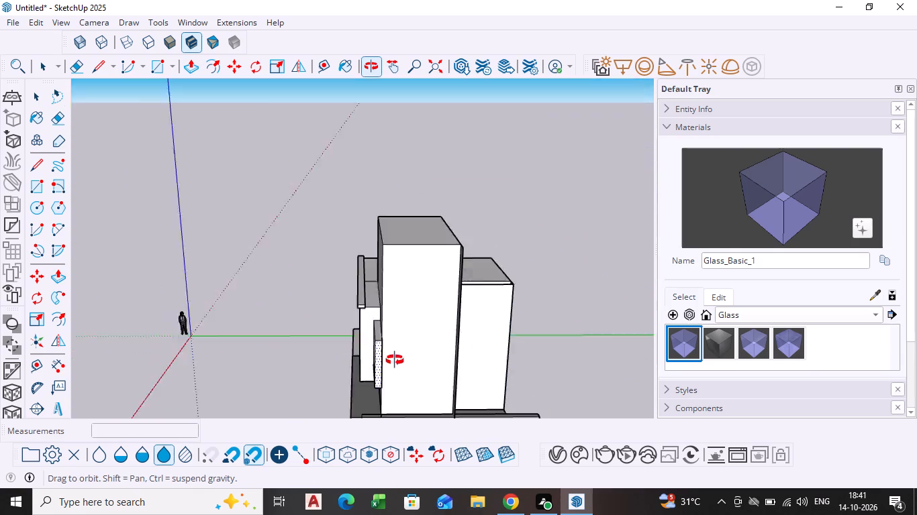
middle_click_drag(395, 360, 164, 280)
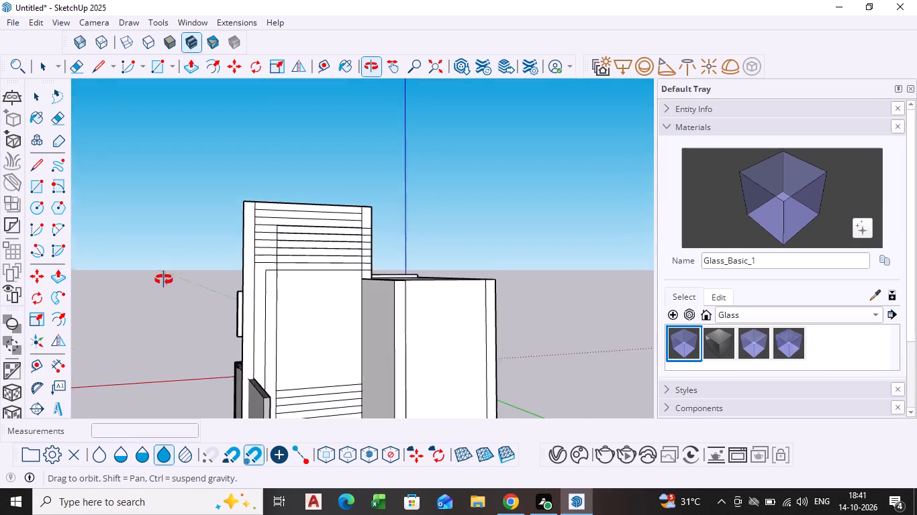
middle_click_drag(164, 280, 597, 307)
Push/Pull the slab's outer side face farther out beyond the tower's corner.
scroll(489, 307, "up", 6)
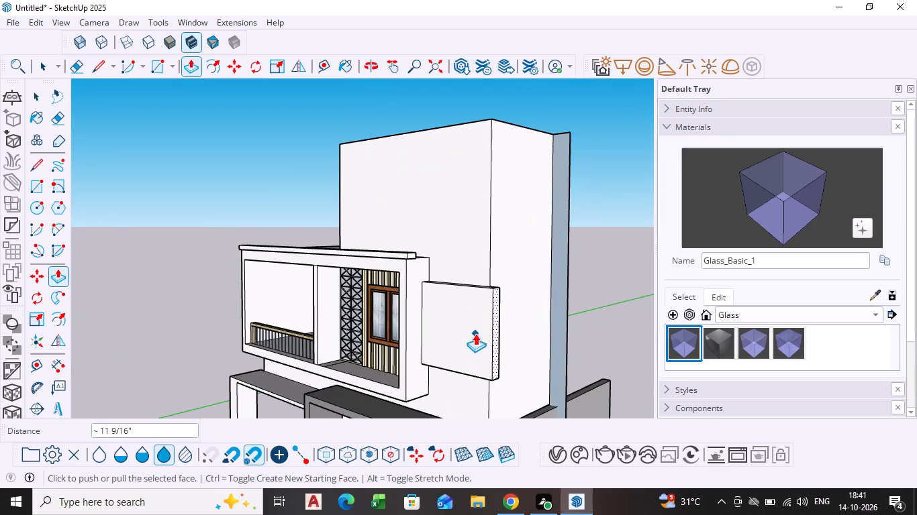
scroll(493, 337, "up", 5)
left_click(501, 337)
left_click(512, 342)
key("space")
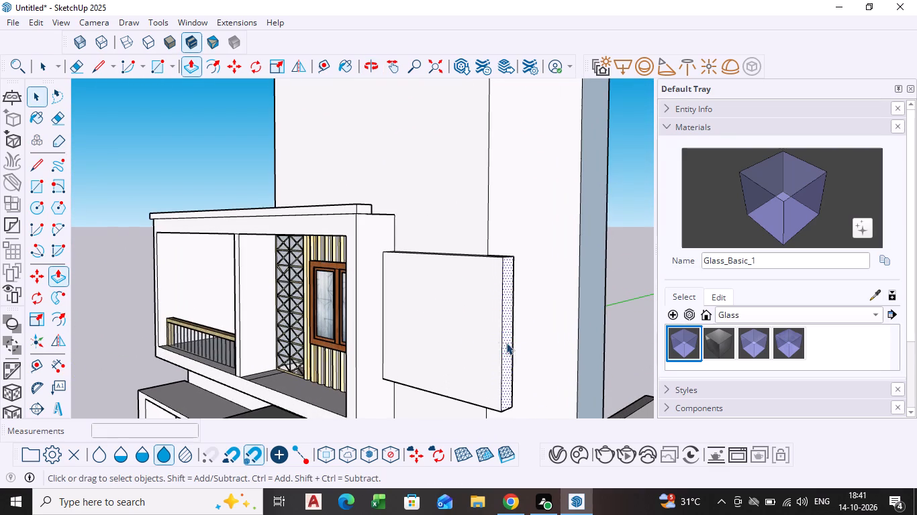
scroll(433, 331, "down", 4)
middle_click_drag(433, 331, 481, 335)
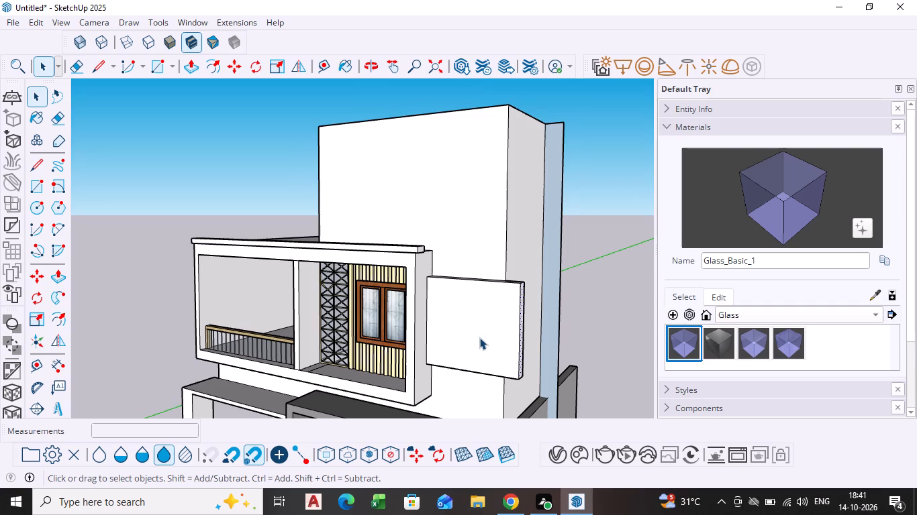
Copy the projecting slab's vertical edge beside the windowed bay about 5' 1" across the slab's front face.
scroll(605, 347, "up", 2)
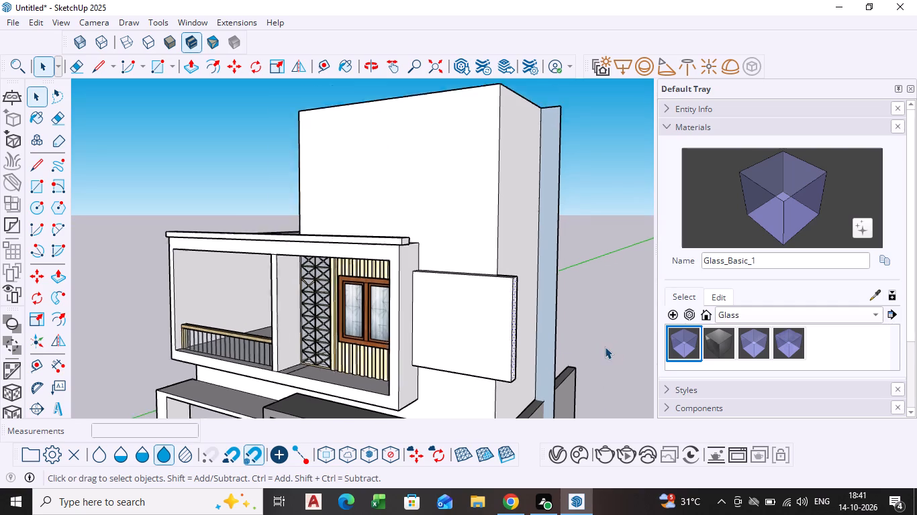
scroll(605, 347, "up", 2)
middle_click_drag(467, 370, 506, 359)
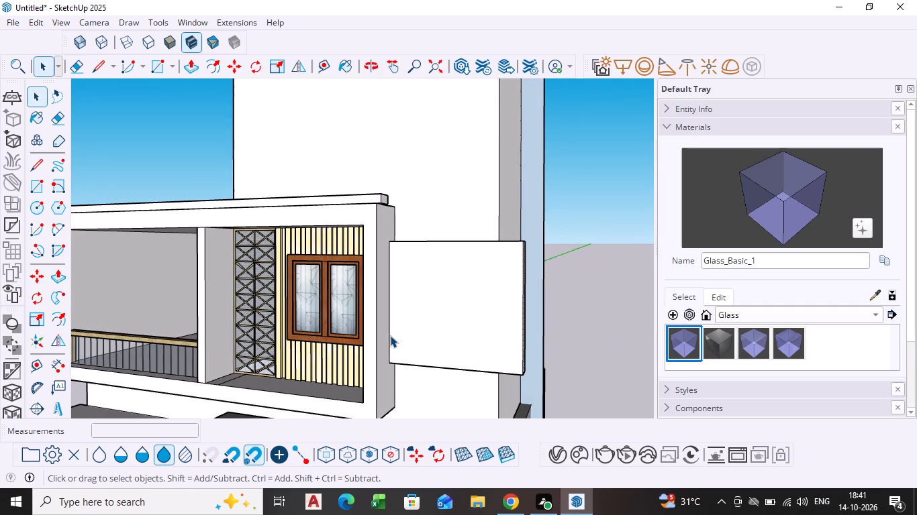
left_click(390, 335)
key("m")
left_click(389, 335)
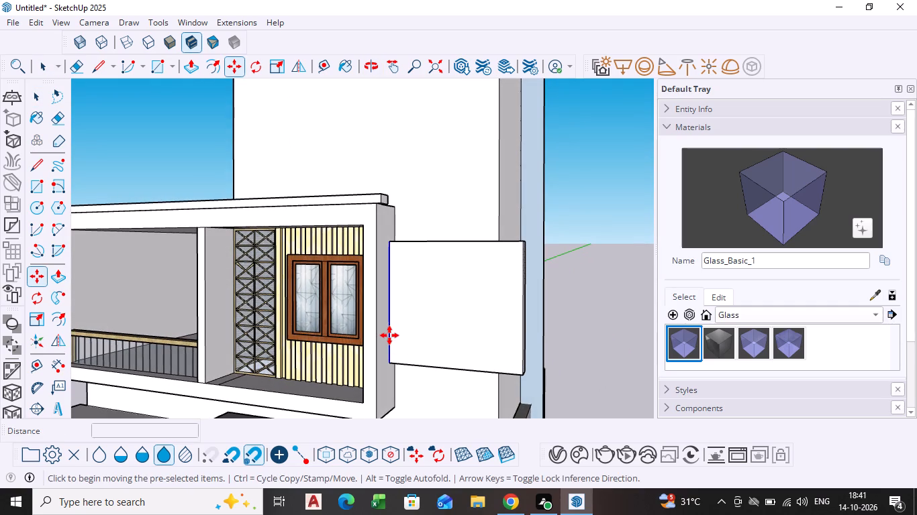
left_click(469, 343)
Move the copied vertical line slightly farther across the slab's front face, towards the slab's outer side.
middle_click_drag(483, 366, 501, 371)
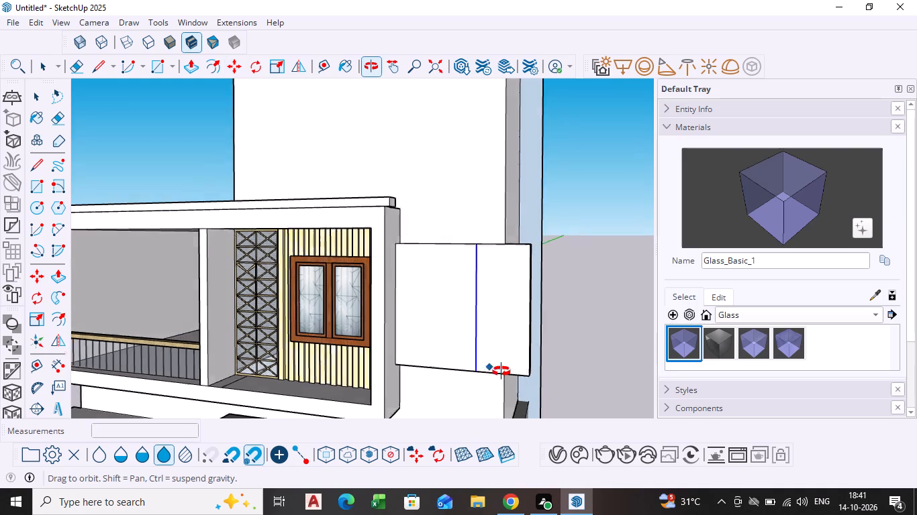
middle_click_drag(501, 371, 534, 363)
scroll(505, 338, "up", 4)
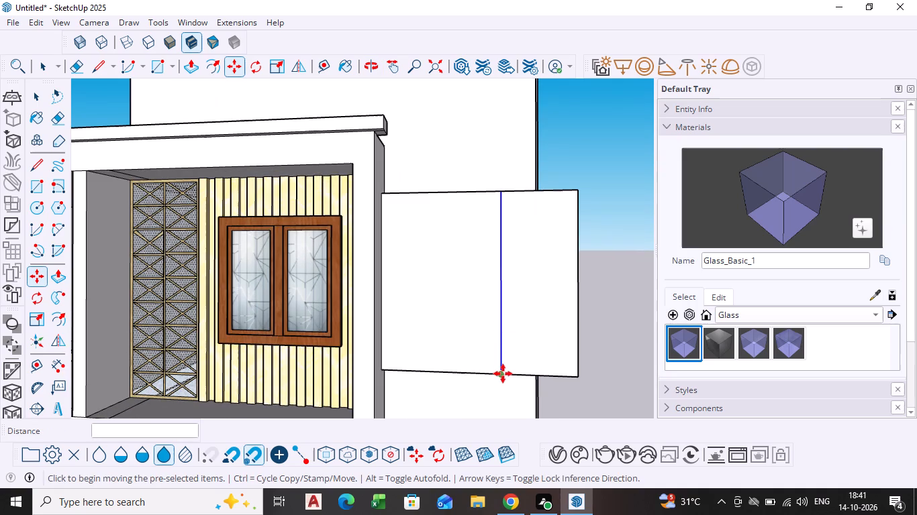
left_click(503, 374)
left_click(518, 382)
key("space")
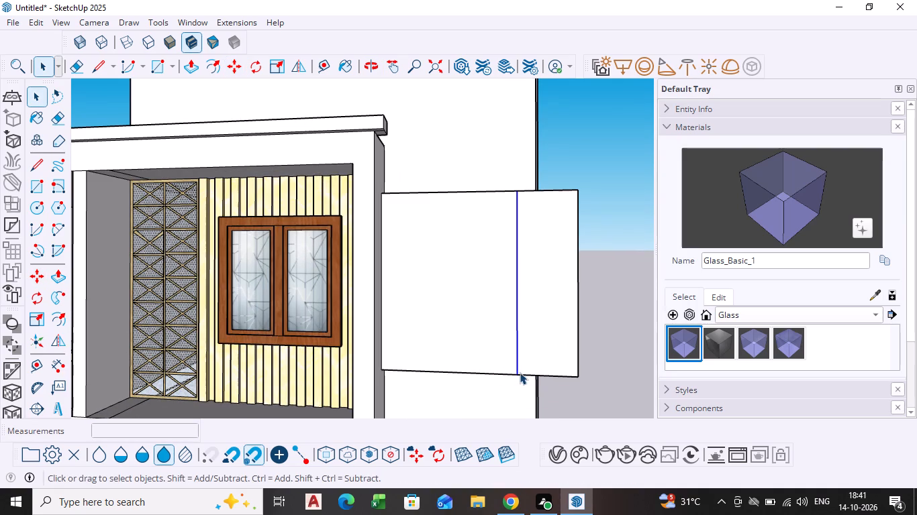
Copy the vertical line about 3 5/8" towards the slab's outer side to outline a narrow full-height strip.
key("m")
left_click(516, 369)
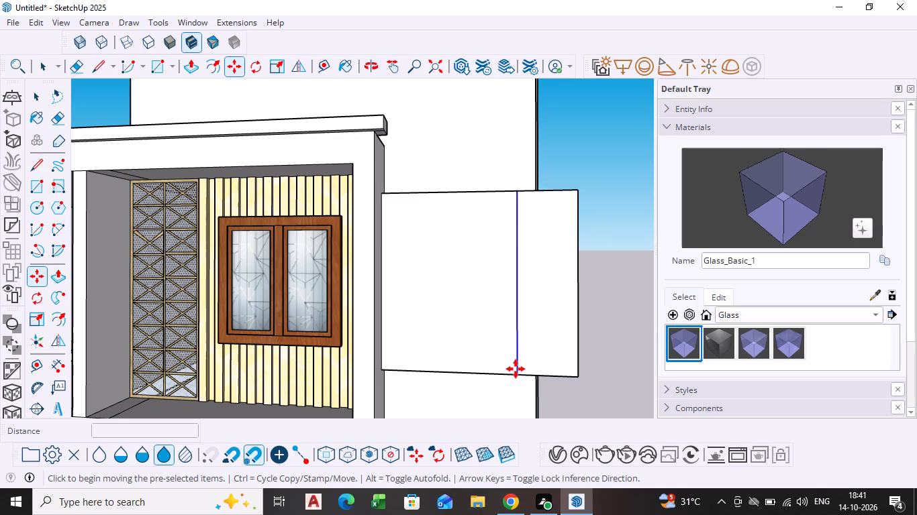
scroll(528, 373, "up", 4)
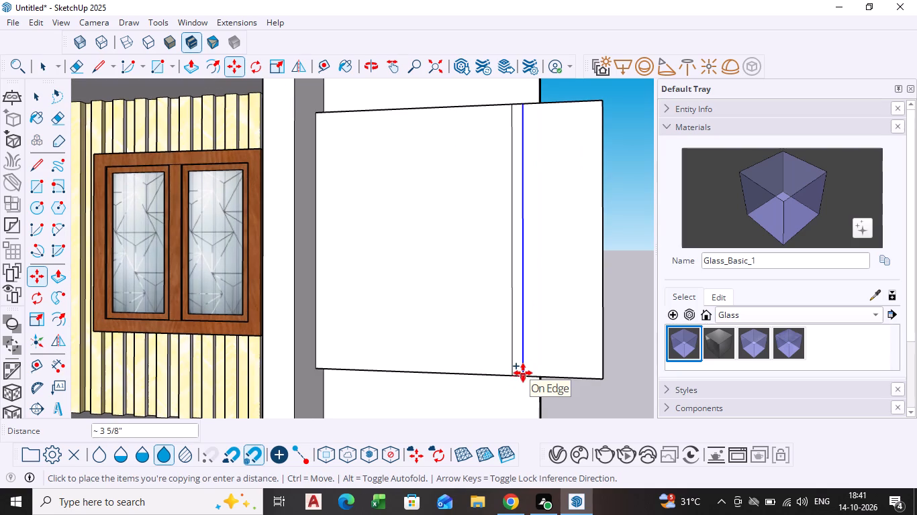
left_click(524, 373)
key("space")
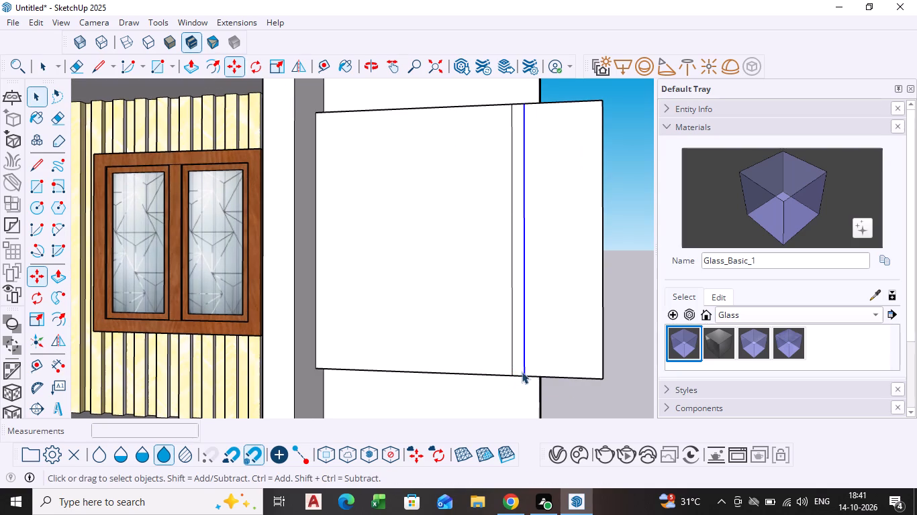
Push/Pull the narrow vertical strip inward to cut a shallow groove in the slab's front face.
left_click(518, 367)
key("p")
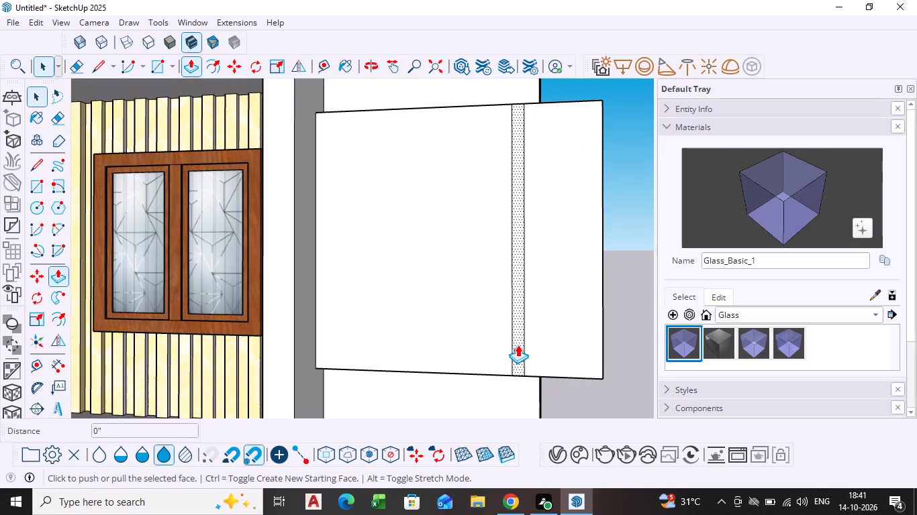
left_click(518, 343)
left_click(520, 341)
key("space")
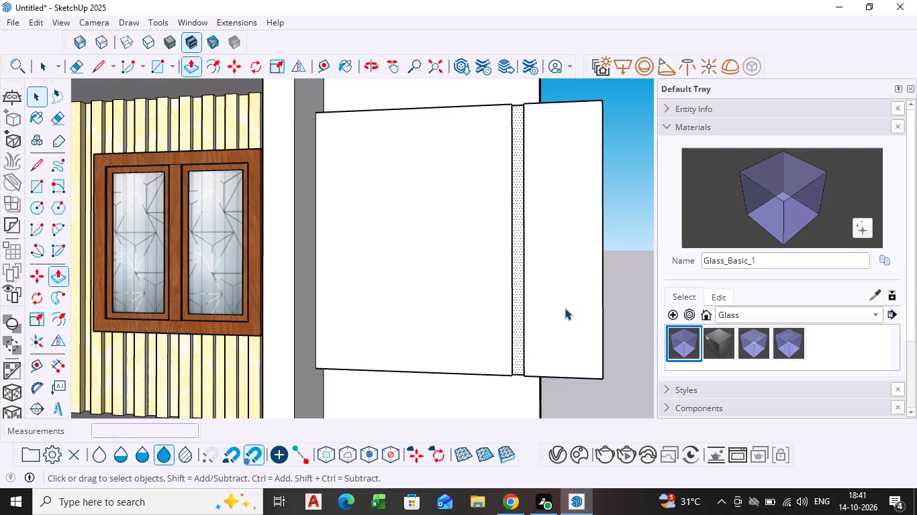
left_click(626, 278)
Examine the groove's width and placement on the slab from the front and from above.
scroll(577, 268, "down", 4)
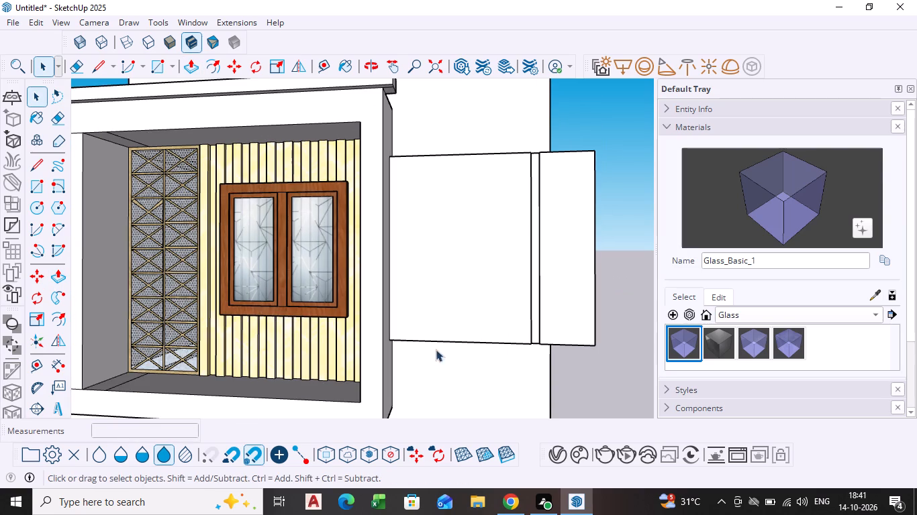
scroll(407, 306, "down", 2)
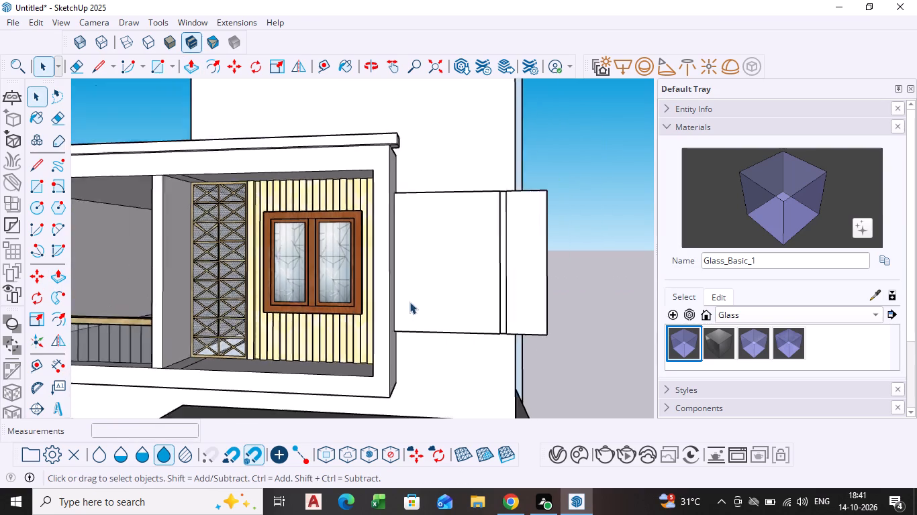
scroll(409, 302, "down", 8)
middle_click_drag(407, 356, 489, 388)
scroll(441, 369, "down", 3)
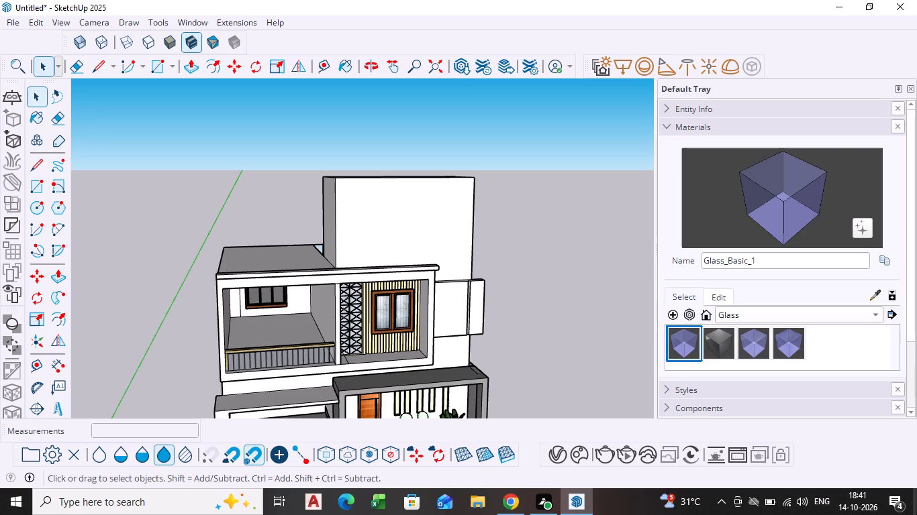
scroll(486, 296, "up", 2)
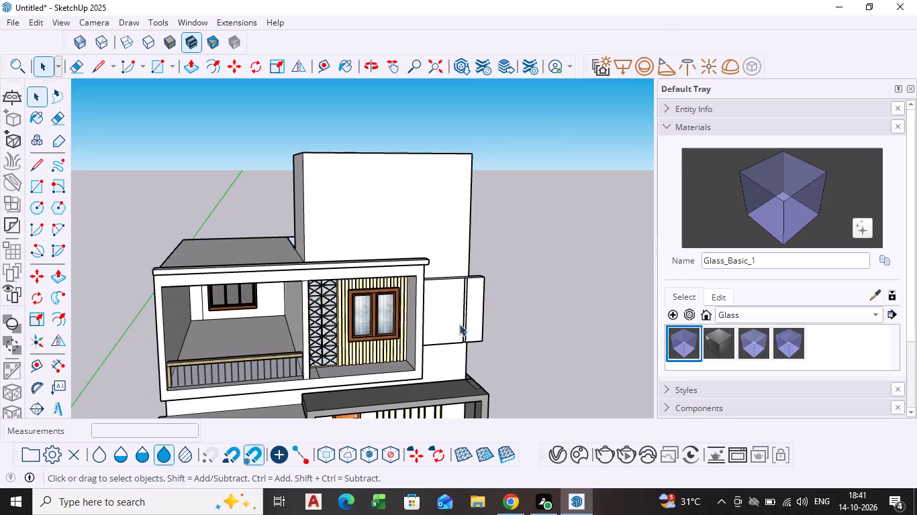
middle_click_drag(450, 324, 399, 270)
scroll(399, 280, "down", 2)
scroll(458, 298, "up", 9)
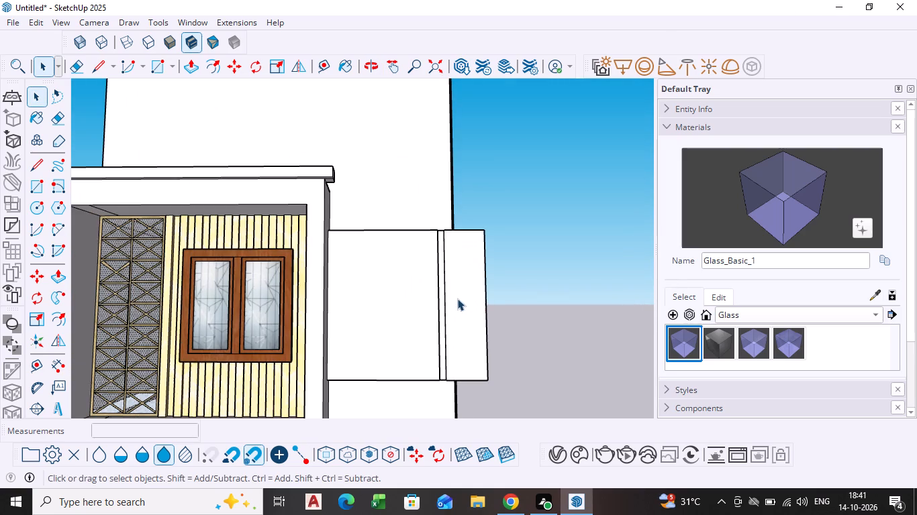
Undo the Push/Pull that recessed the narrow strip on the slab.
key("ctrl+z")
Move the strip's line nearer the windowed bay about 2 5/8" towards the bay to widen the strip.
scroll(440, 314, "up", 4)
left_click(448, 336)
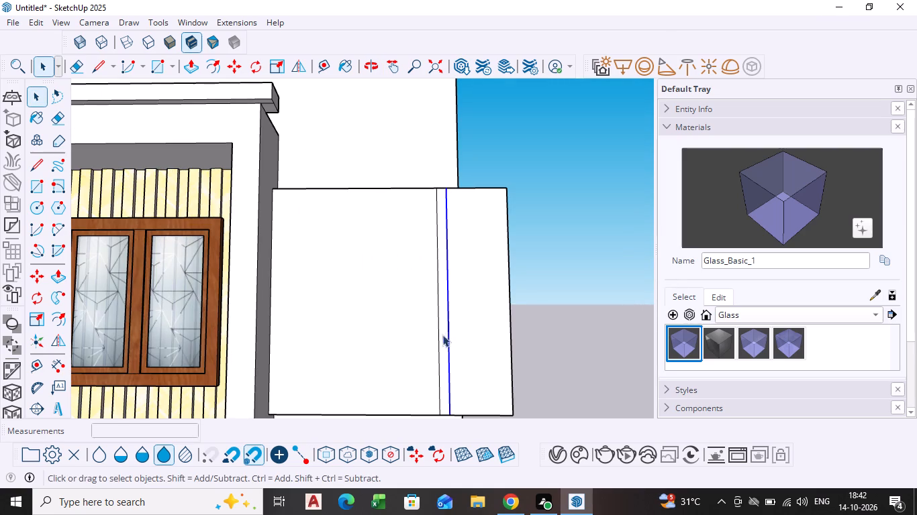
left_click(438, 334)
key("m")
left_click(438, 334)
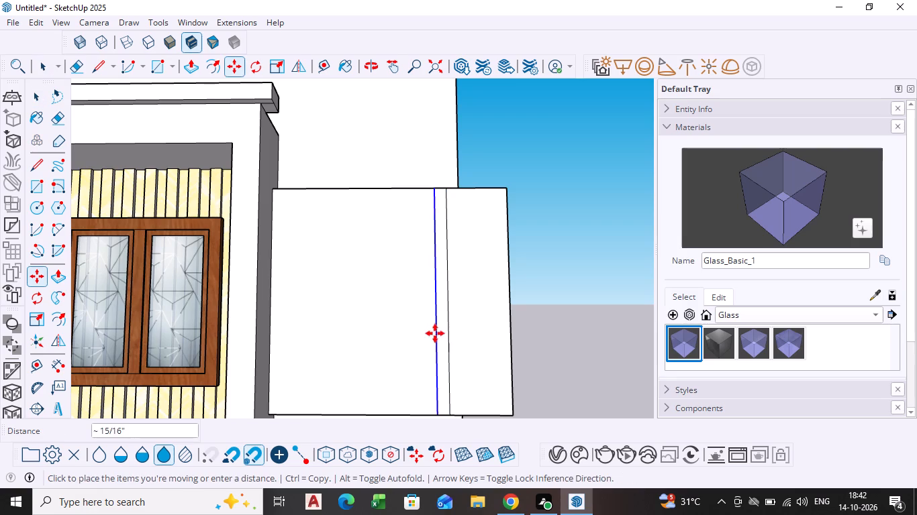
left_click(432, 331)
key("space")
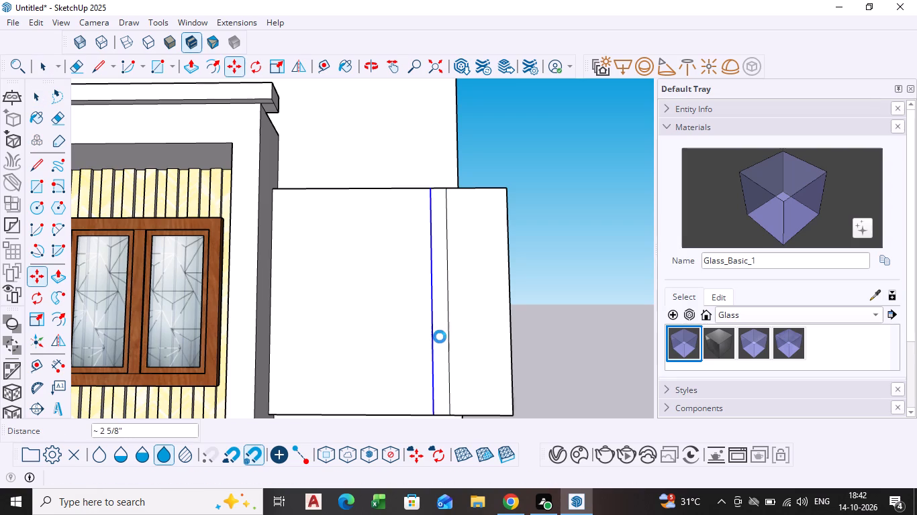
Push/Pull the widened vertical strip about 9/16" inward to form a groove in the slab's front face.
left_click(442, 338)
key("p")
left_click(442, 338)
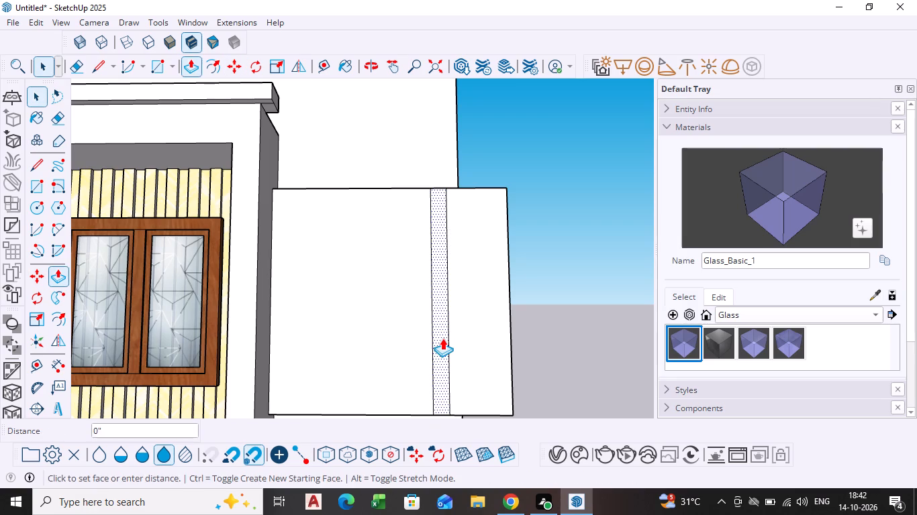
middle_click_drag(443, 333, 374, 364)
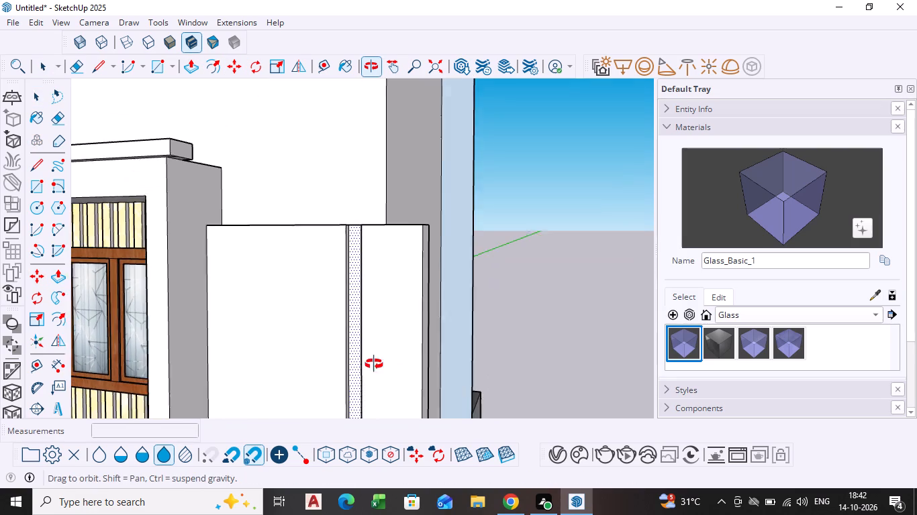
middle_click_drag(374, 364, 373, 365)
scroll(350, 337, "up", 4)
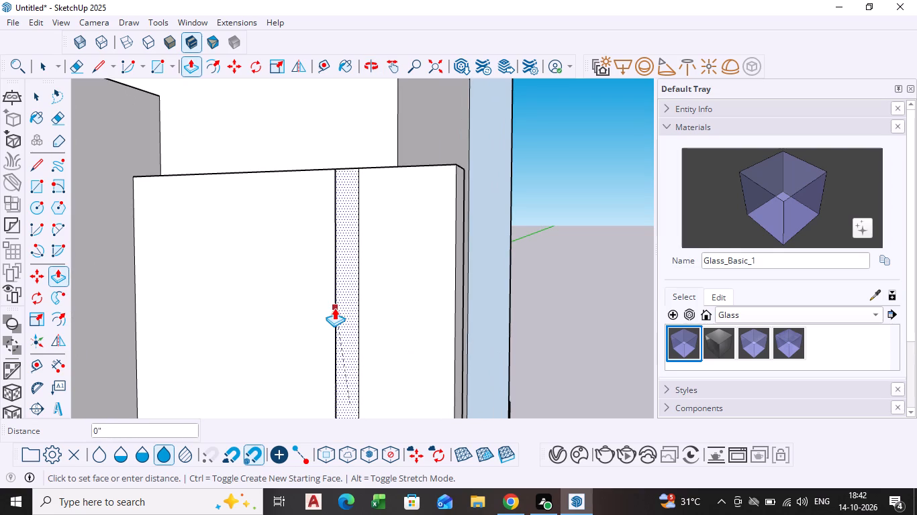
scroll(338, 298, "up", 3)
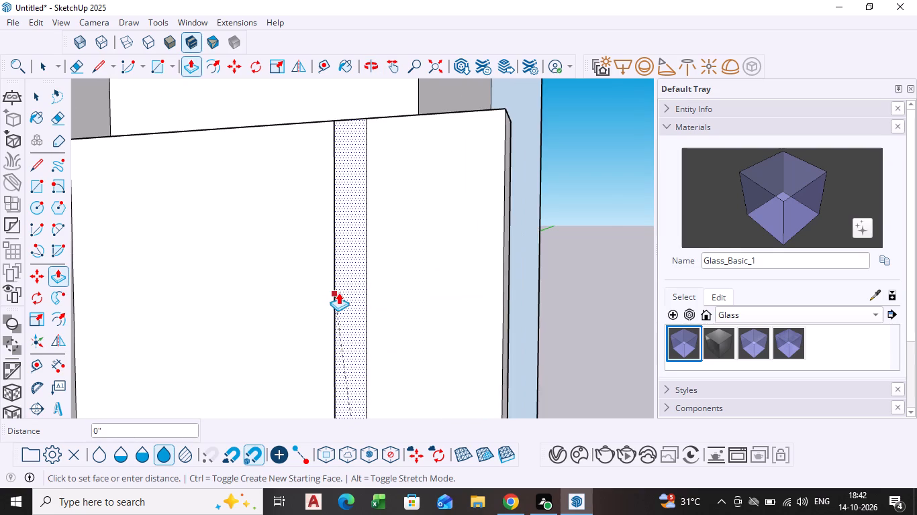
scroll(338, 292, "up", 4)
key("Escape")
middle_click_drag(347, 297, 305, 321)
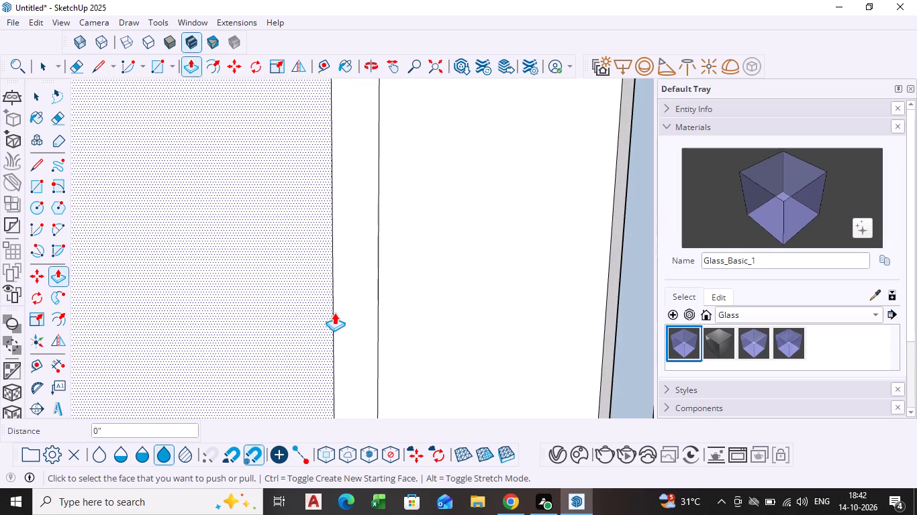
left_click(350, 291)
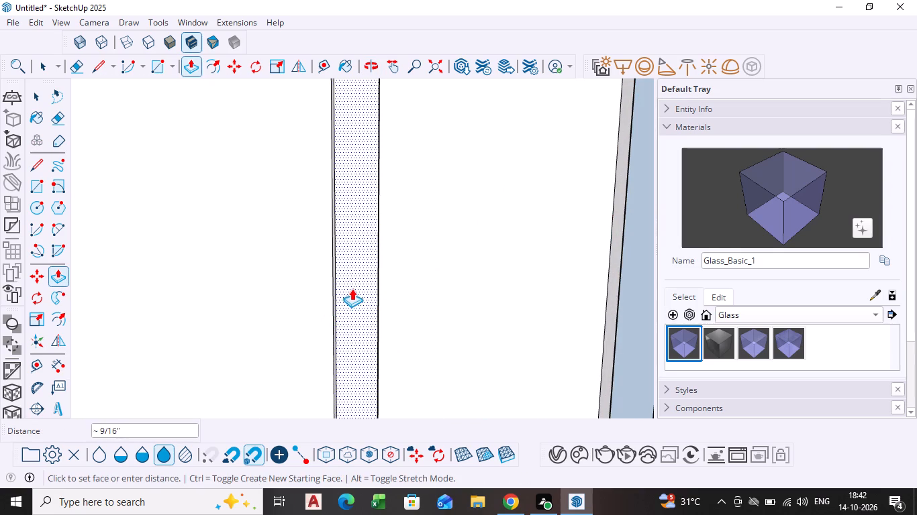
left_click(354, 286)
key("space")
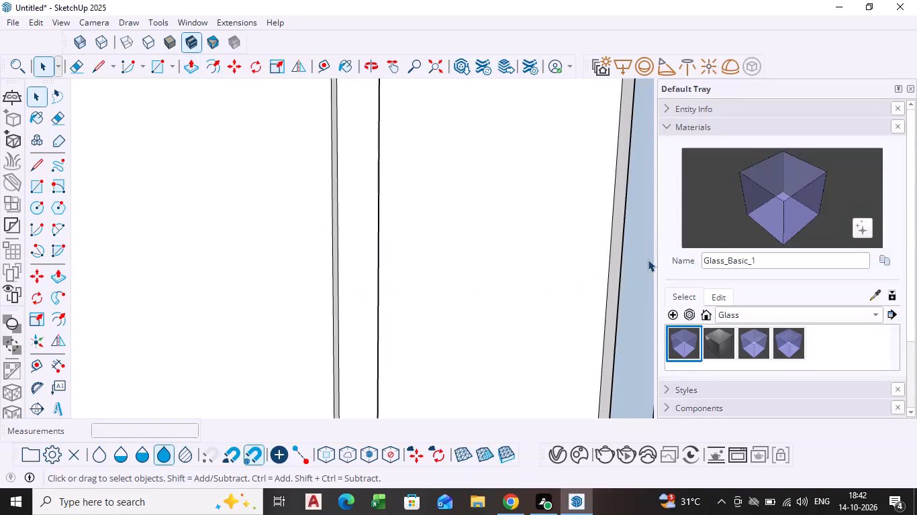
left_click(644, 261)
Examine the grooved slab together with the whole front facade.
scroll(497, 258, "down", 14)
middle_click_drag(383, 320, 500, 323)
scroll(500, 323, "down", 11)
middle_click_drag(424, 298, 426, 176, "shift")
scroll(377, 196, "down", 3)
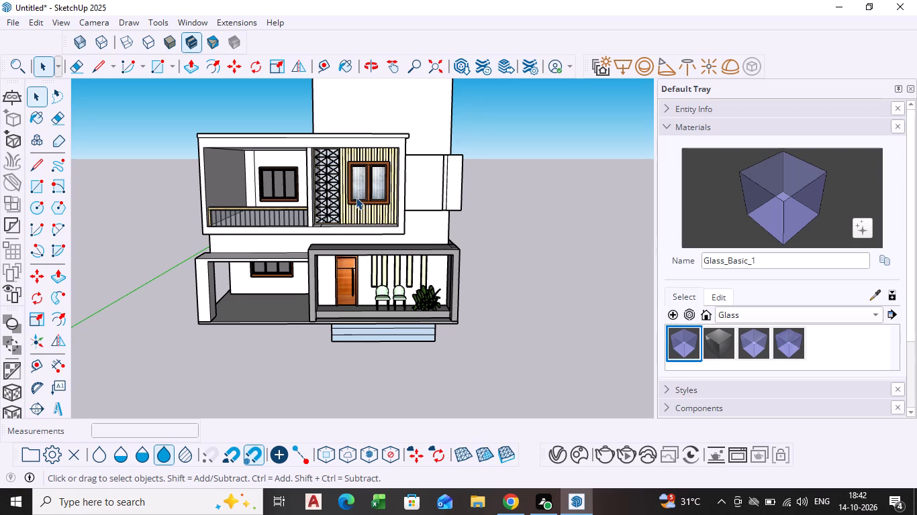
middle_click_drag(386, 220, 382, 235, "shift")
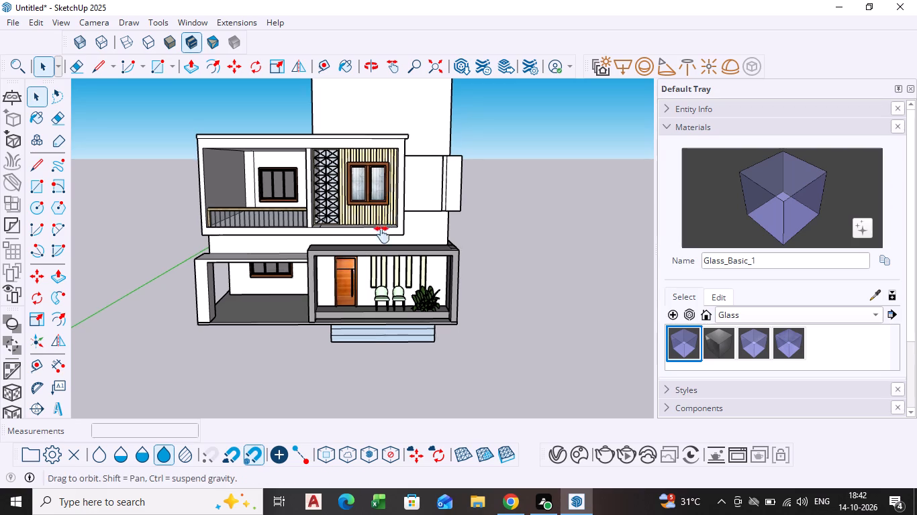
middle_click_drag(382, 235, 369, 317, "shift")
middle_click_drag(338, 302, 387, 266)
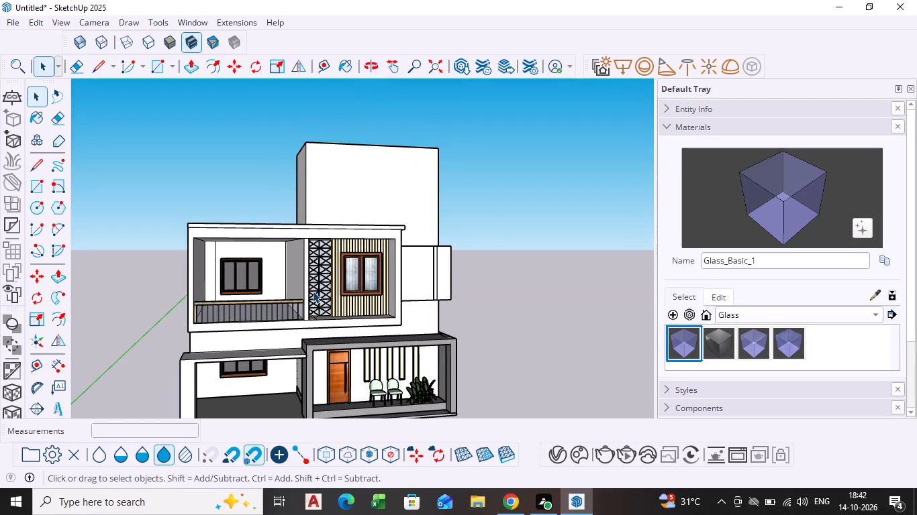
Push/Pull the tower's top face downward about 1' 2 5/16" and again about 1' 10 15/16".
scroll(313, 291, "up", 3)
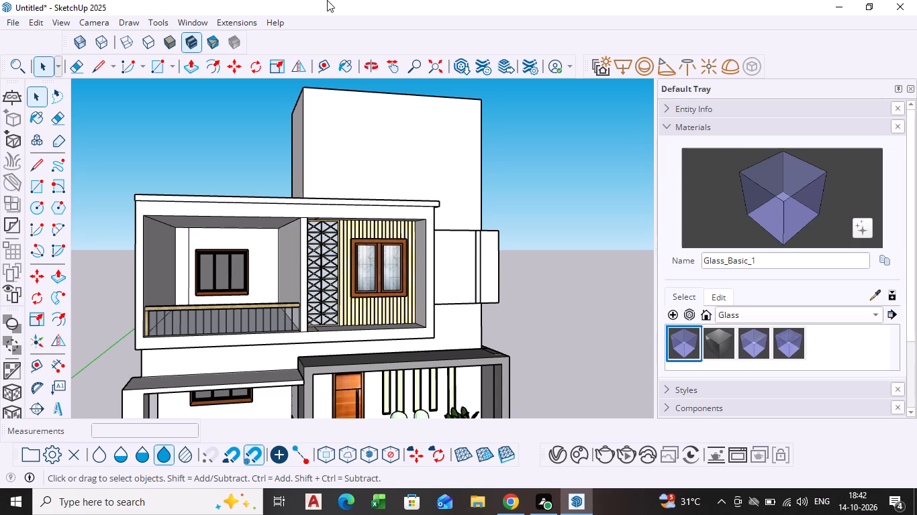
scroll(334, 71, "down", 1)
middle_click_drag(318, 137, 303, 211)
scroll(309, 167, "down", 3)
middle_click_drag(311, 163, 290, 240, "shift")
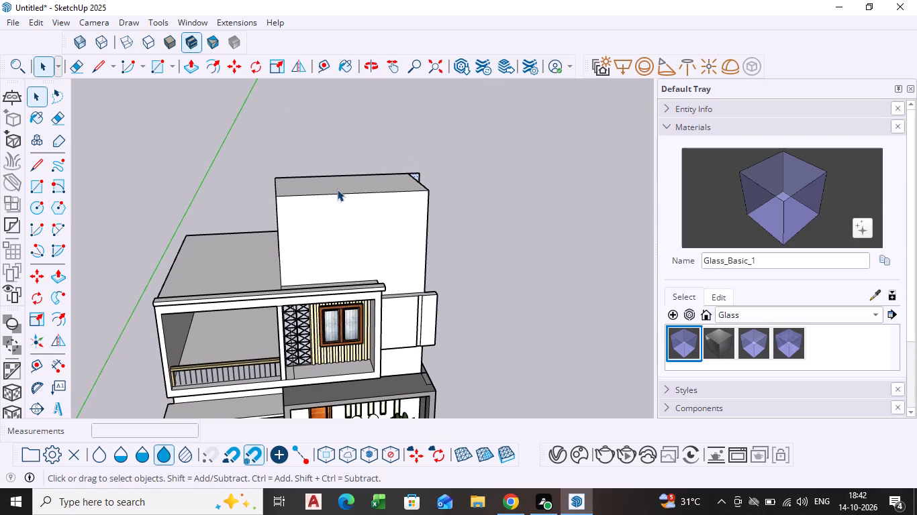
middle_click_drag(337, 189, 337, 243)
left_click(344, 201)
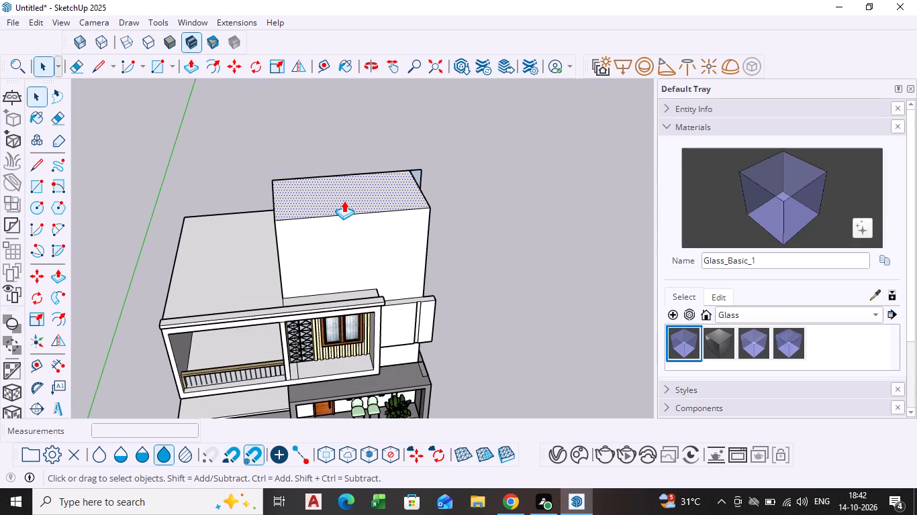
key("p")
left_click(344, 201)
left_click_drag(337, 210, 342, 247)
scroll(355, 210, "down", 3)
scroll(336, 176, "up", 4)
middle_click_drag(324, 202, 669, 156)
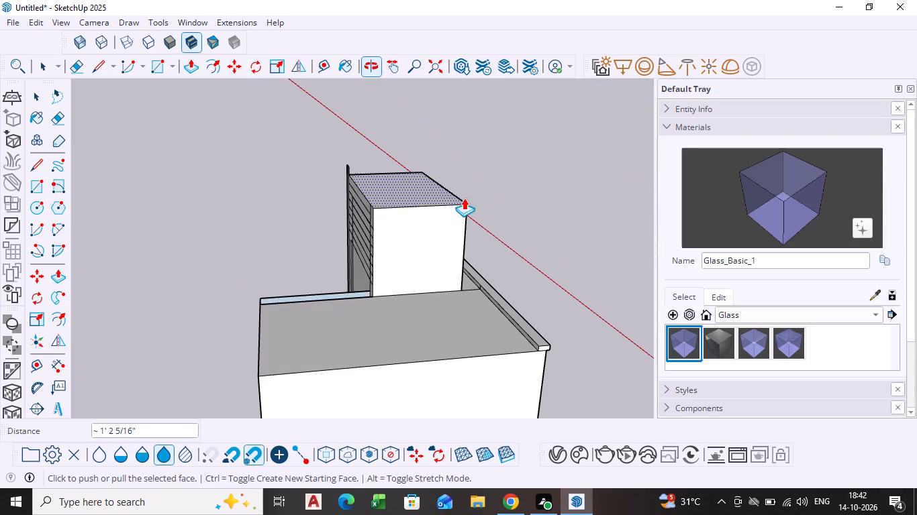
middle_click_drag(420, 205, 515, 189)
scroll(515, 189, "up", 1)
scroll(338, 191, "up", 8)
left_click(353, 170)
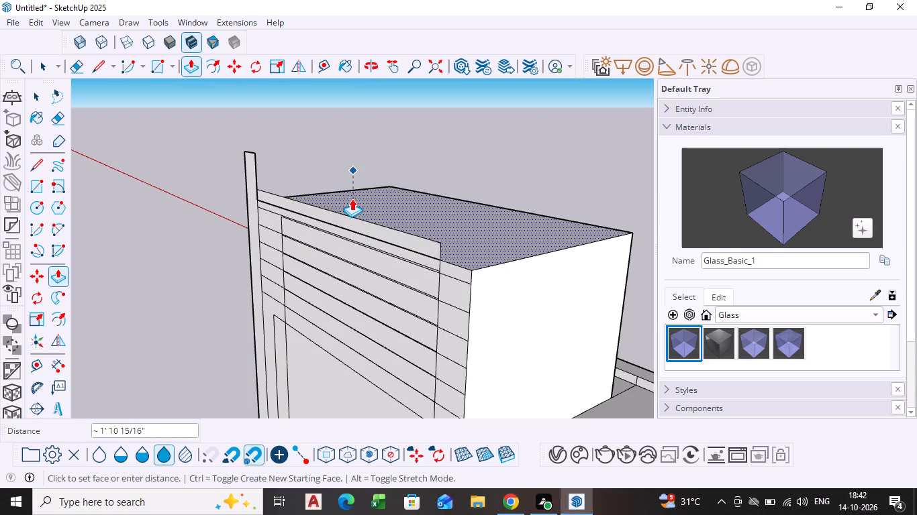
left_click(352, 211)
scroll(495, 246, "down", 3)
middle_click_drag(495, 247, 387, 260)
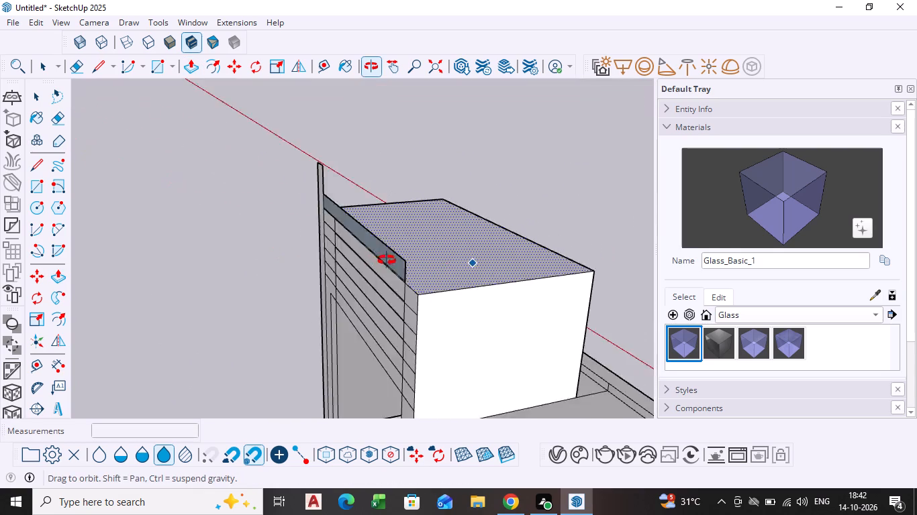
Delete the leftover wall strip standing above the tower's rear top edge.
middle_click_drag(387, 260, 485, 343)
key("space")
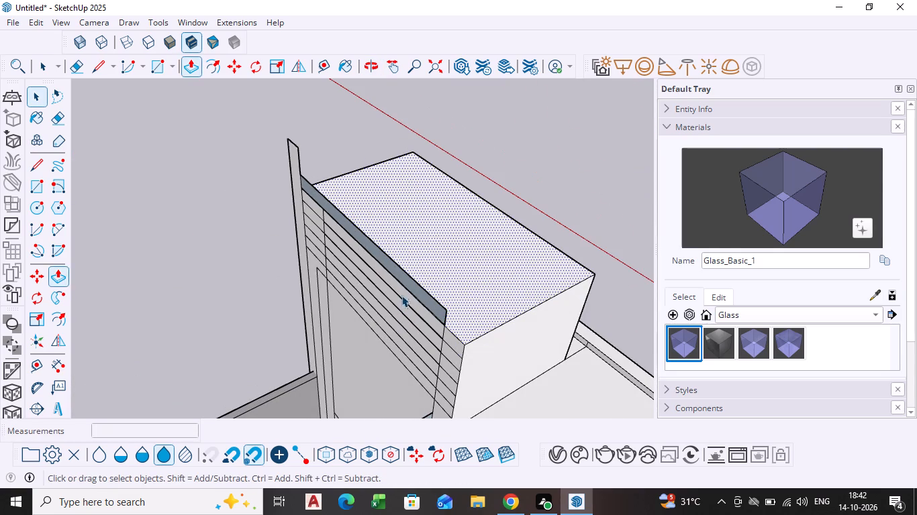
left_click(418, 283)
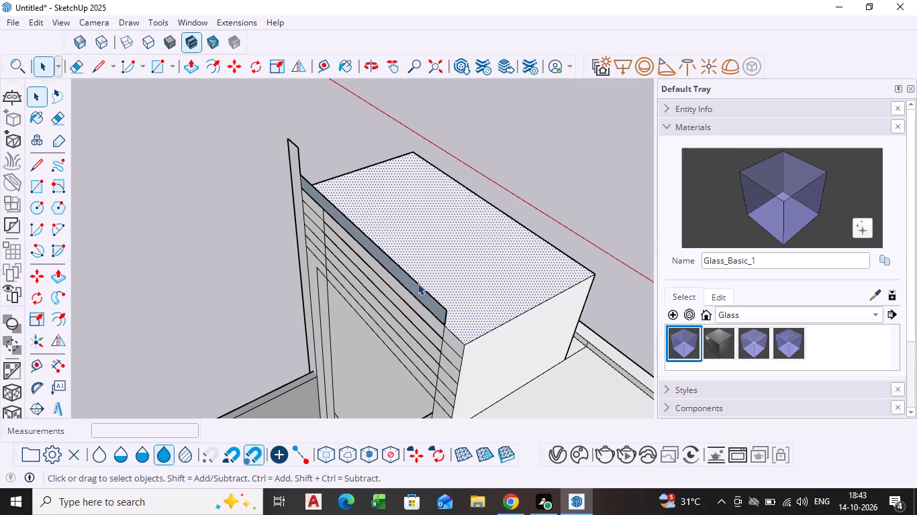
key("Delete")
Push/Pull the tower's top face downward about 1' 2 1/8".
middle_click_drag(342, 310, 455, 229)
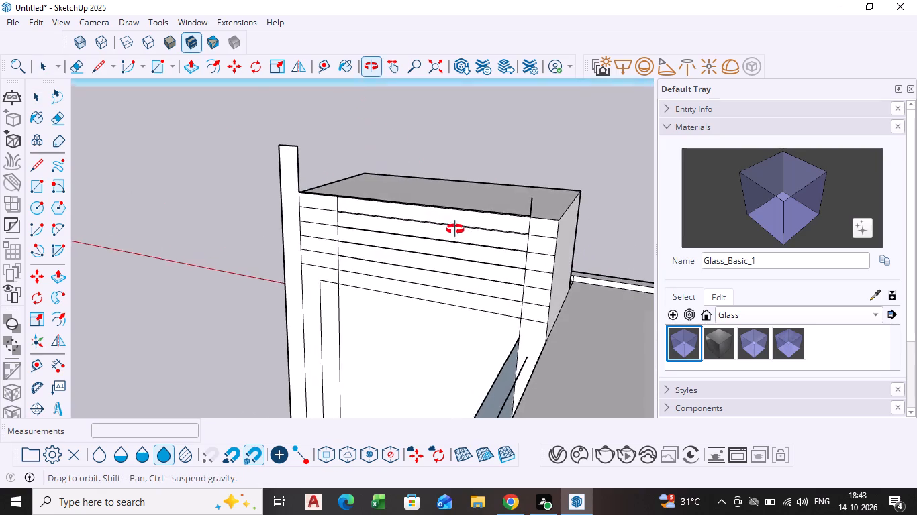
middle_click_drag(455, 229, 469, 223)
scroll(453, 226, "up", 3)
middle_click_drag(460, 190, 452, 199)
scroll(459, 190, "down", 1)
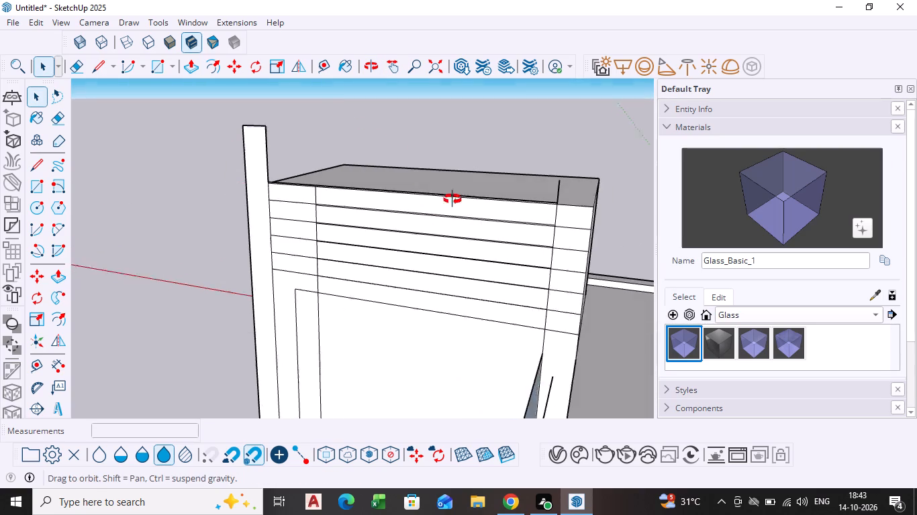
middle_click_drag(452, 199, 91, 205)
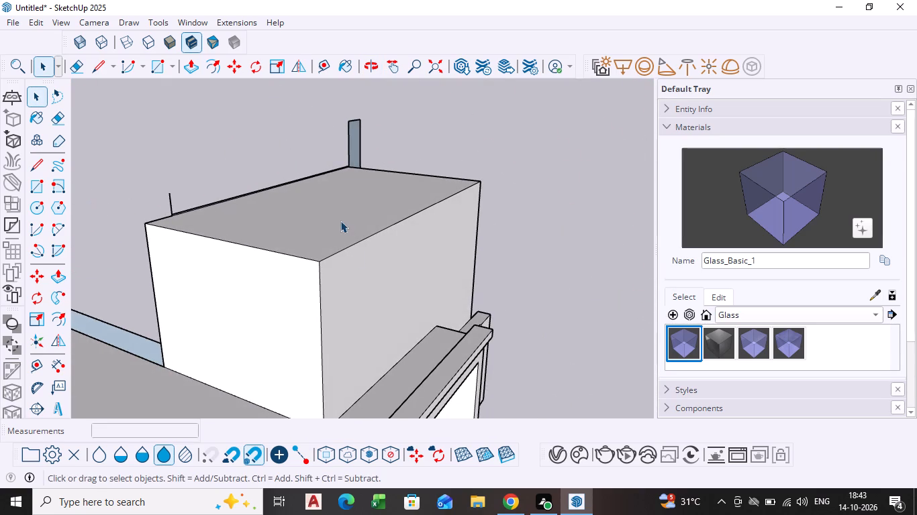
left_click(340, 221)
key("p")
left_click(340, 221)
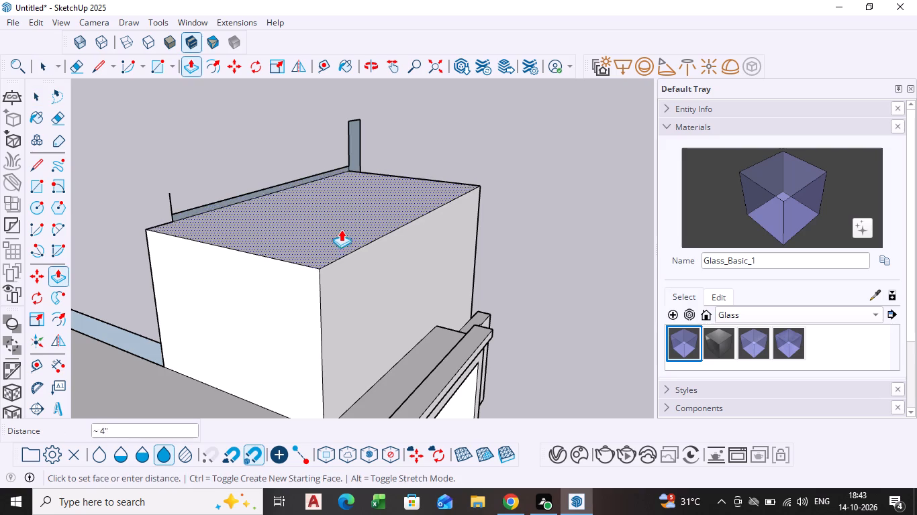
left_click_drag(340, 254, 340, 284)
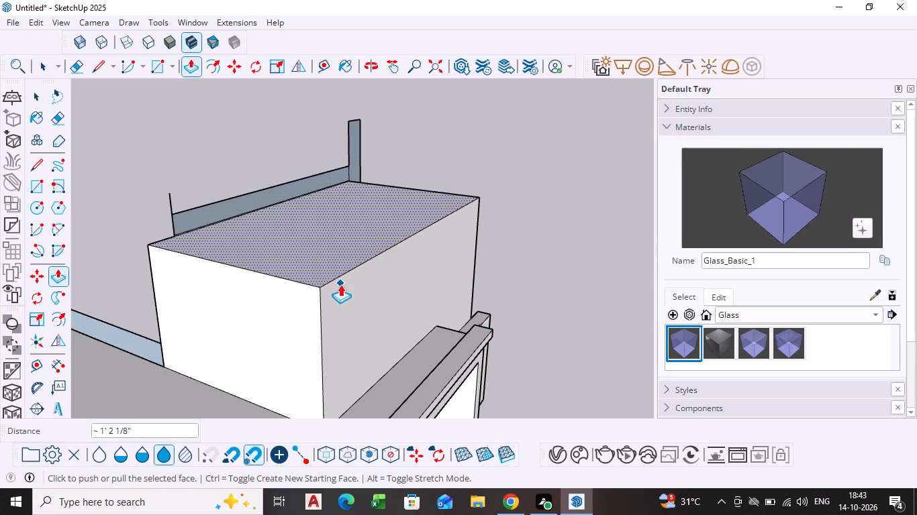
left_click_drag(340, 284, 340, 285)
Delete the leftover rear wall strip and its vertical edge projecting above the lowered tower top.
middle_click_drag(244, 266, 614, 222)
scroll(242, 267, "down", 1)
key("space")
scroll(440, 228, "up", 3)
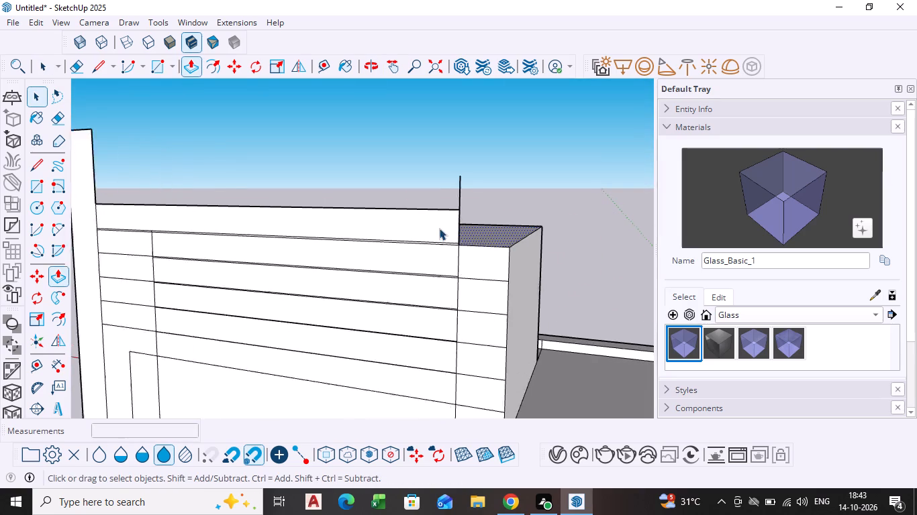
scroll(439, 228, "up", 1)
left_click(426, 207)
key("Delete")
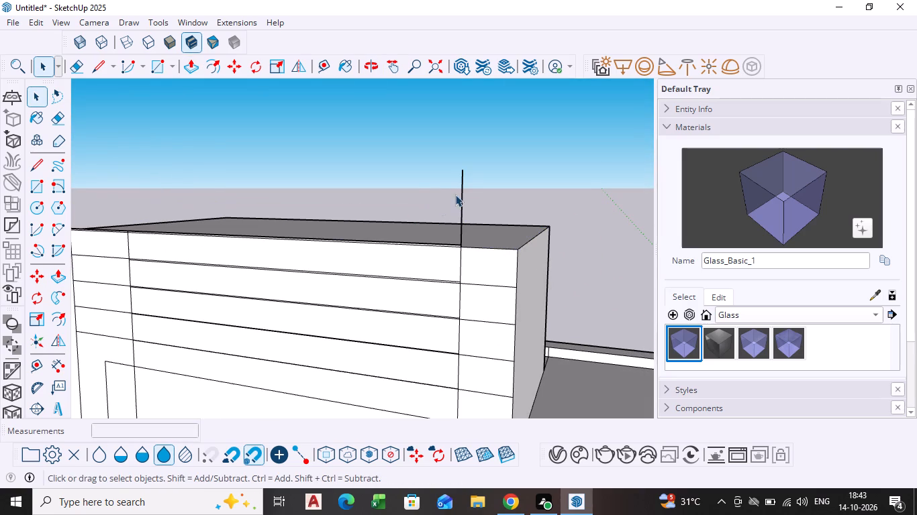
left_click(461, 193)
key("Delete")
Delete the narrow upright strip beside the tower's rear wall together with its remaining side and top edges.
scroll(263, 243, "down", 3)
middle_click_drag(264, 243, 287, 235, "shift")
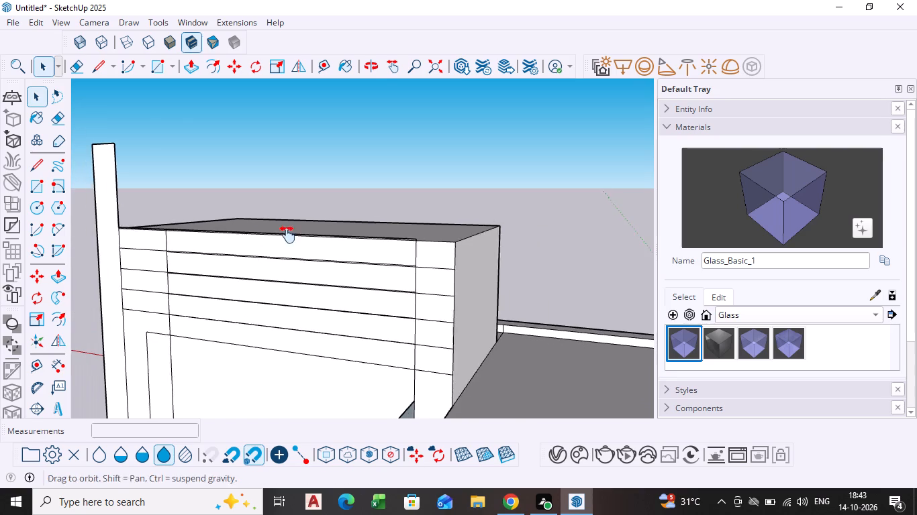
middle_click_drag(287, 235, 364, 225, "shift")
left_click(197, 184)
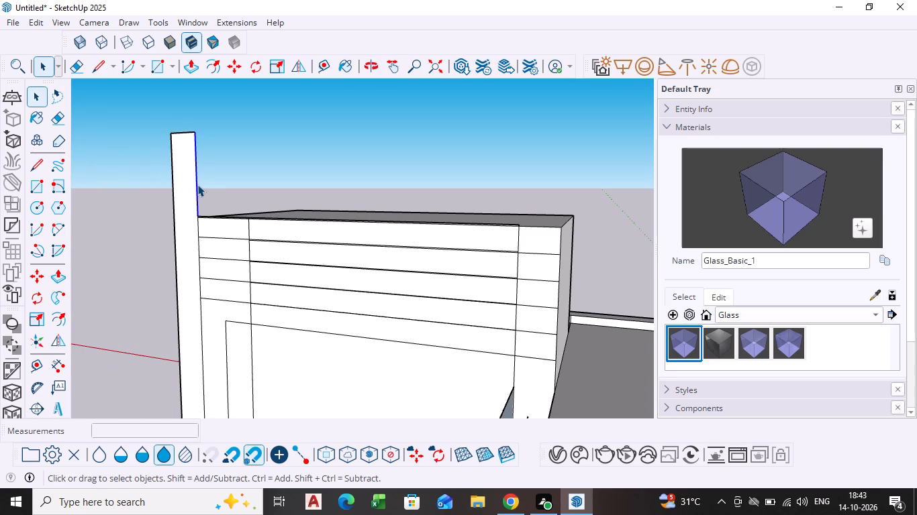
key("Delete")
left_click(175, 181)
key("Delete")
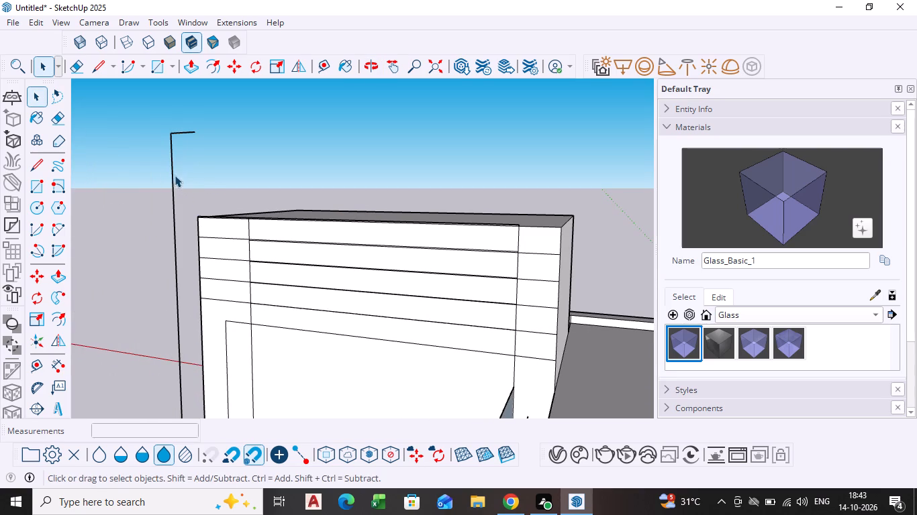
left_click(172, 145)
key("Delete")
left_click(180, 131)
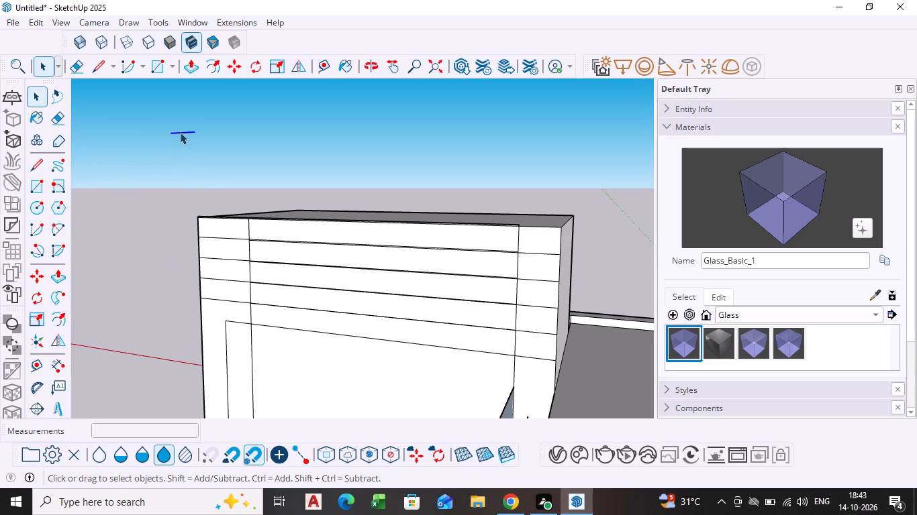
key("Delete")
Push/Pull the tower's top face downward about 1' 1 9/16" further.
scroll(375, 224, "down", 6)
middle_click_drag(377, 261, 0, 102)
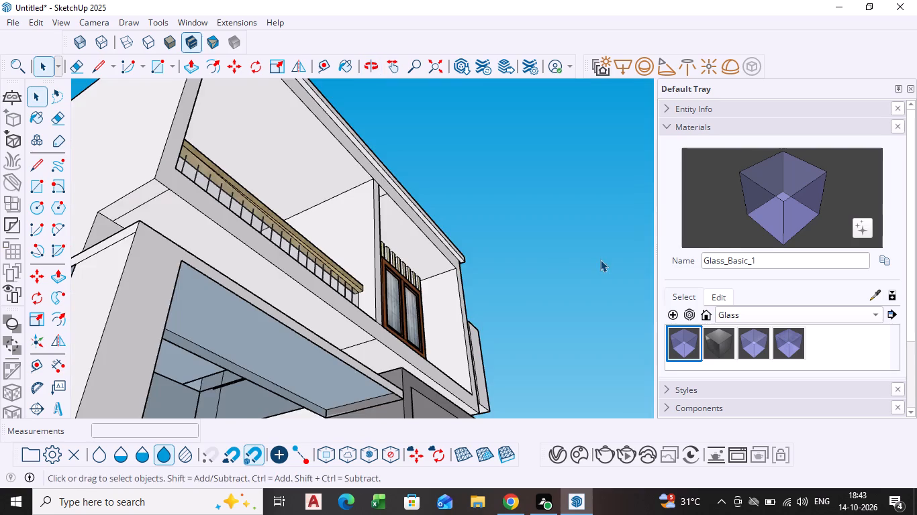
scroll(597, 260, "down", 1)
middle_click_drag(534, 289, 213, 428)
scroll(379, 162, "down", 5)
middle_click_drag(384, 178, 419, 233)
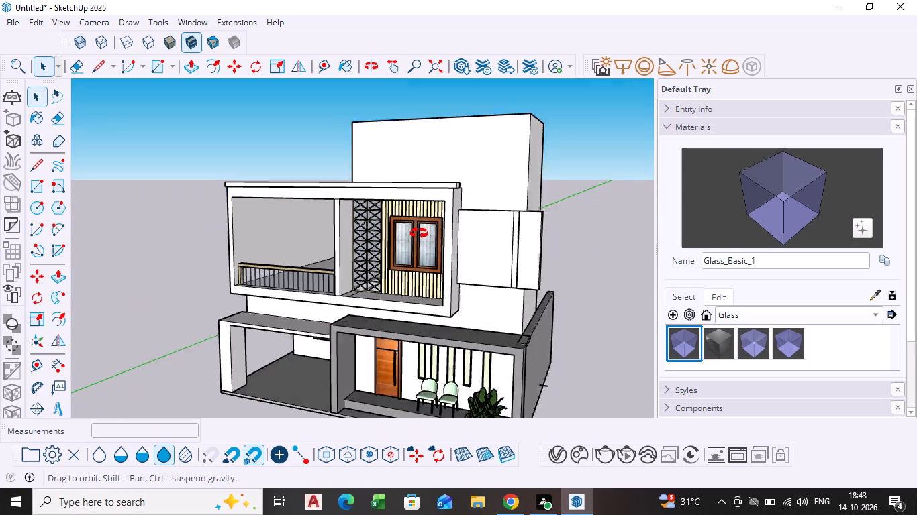
middle_click_drag(419, 233, 433, 244)
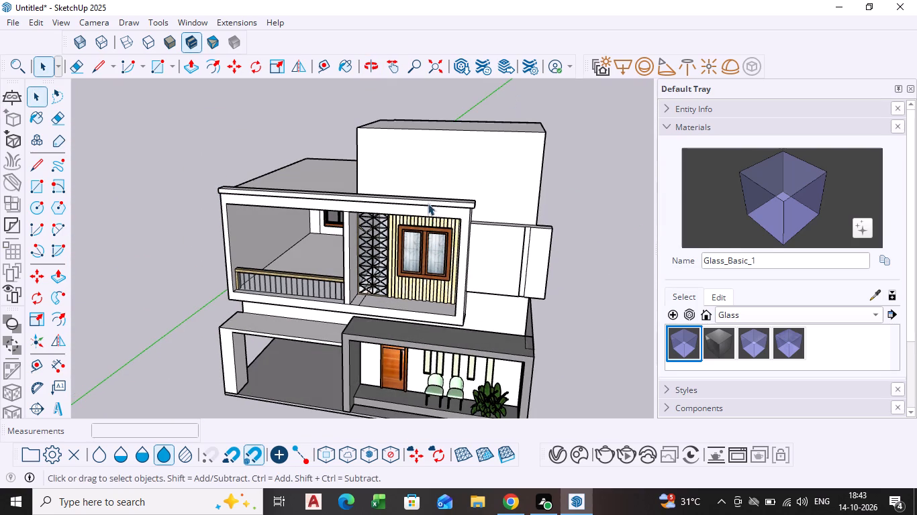
scroll(426, 199, "down", 2)
middle_click_drag(422, 199, 428, 286, "shift")
left_click(445, 219)
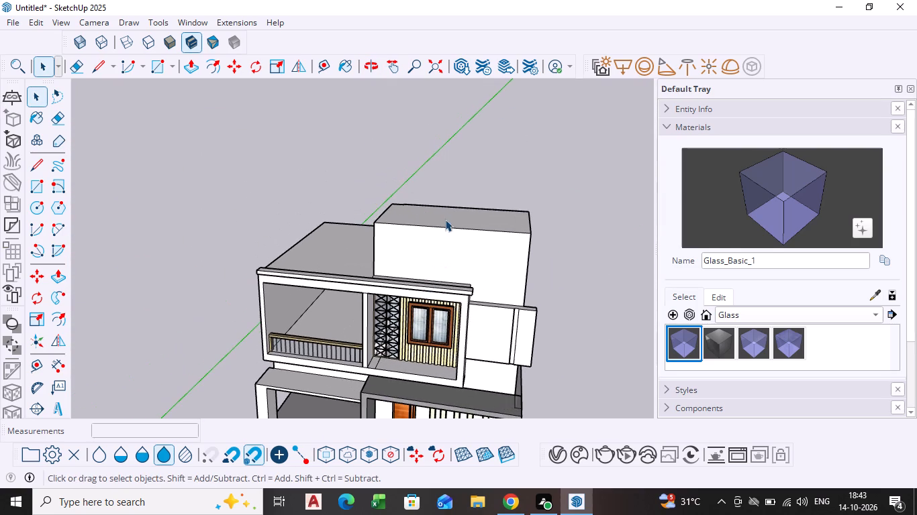
key("p")
left_click(445, 214)
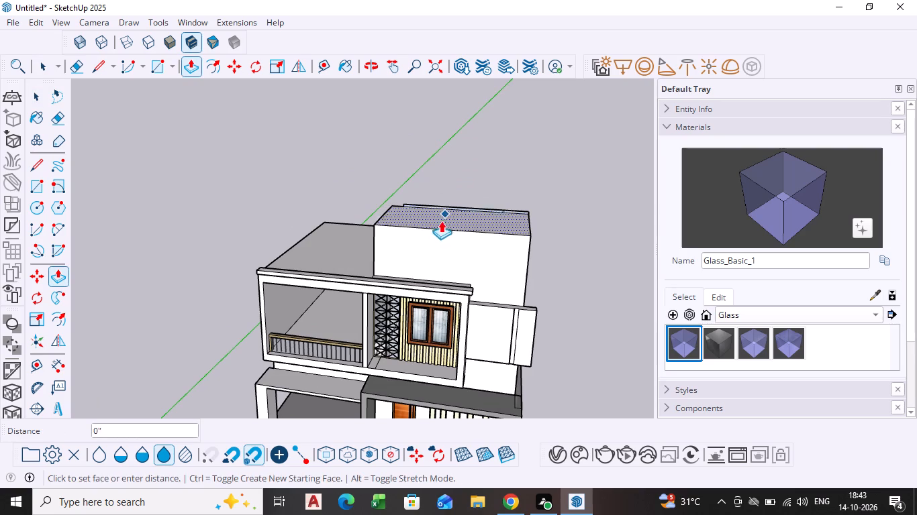
left_click_drag(437, 240, 437, 254)
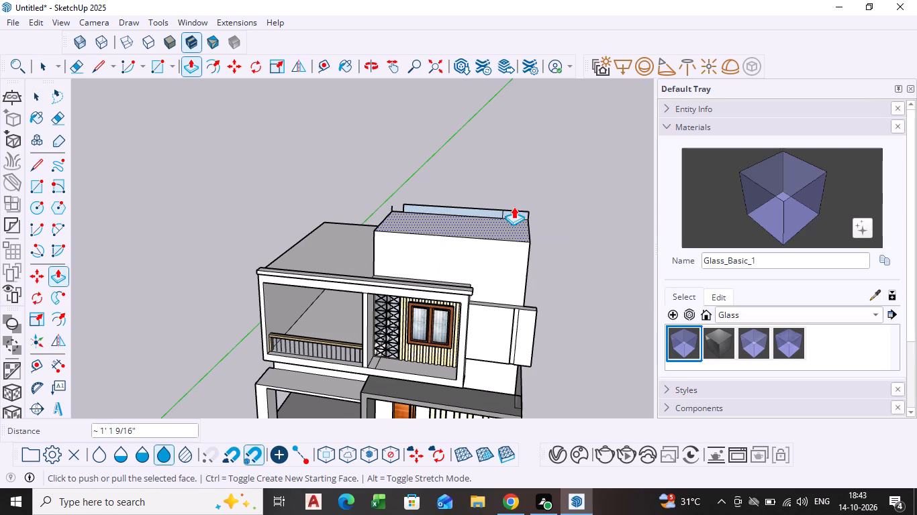
key("space")
Delete the leftover wall strips and the vertical edges at their far end above the tower's rear top edge.
middle_click_drag(414, 185, 440, 260)
scroll(440, 195, "up", 5)
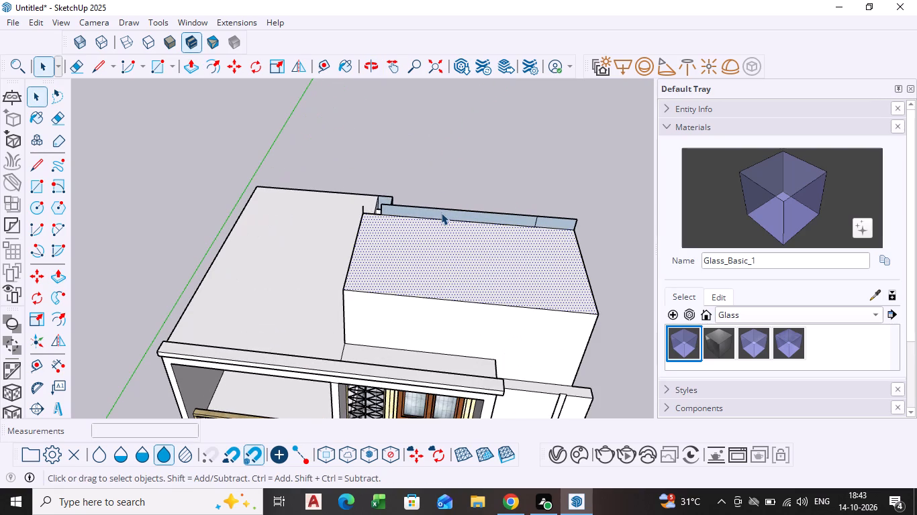
left_click(442, 209)
key("Delete")
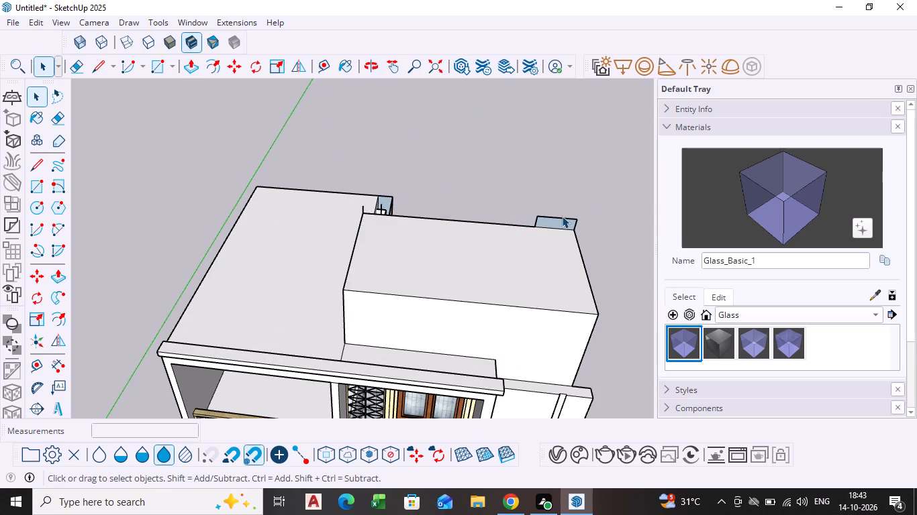
left_click(562, 216)
key("Delete")
left_click(544, 217)
key("Delete")
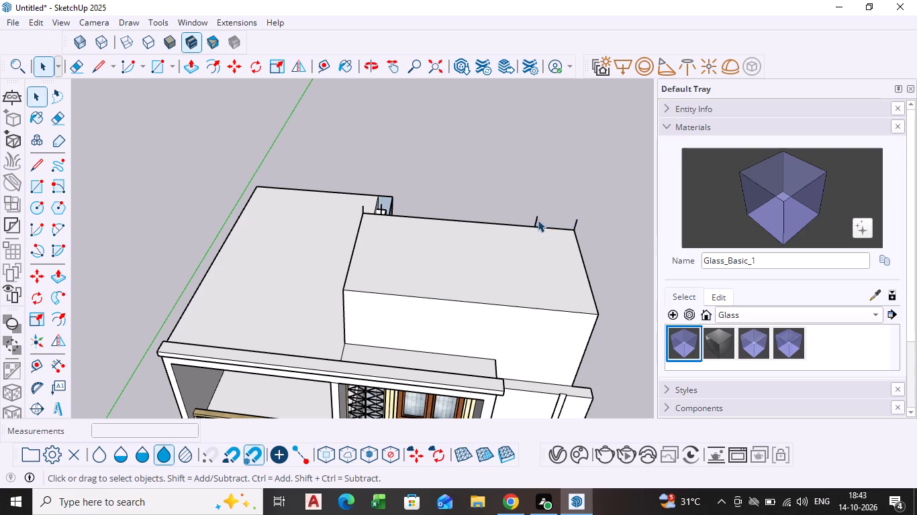
left_click(537, 220)
key("Delete")
left_click(577, 225)
key("Delete")
Delete the leftover vertical edge stubs at the tower's rear corner beside the lower roof.
scroll(375, 207, "up", 3)
left_click(357, 212)
key("Delete")
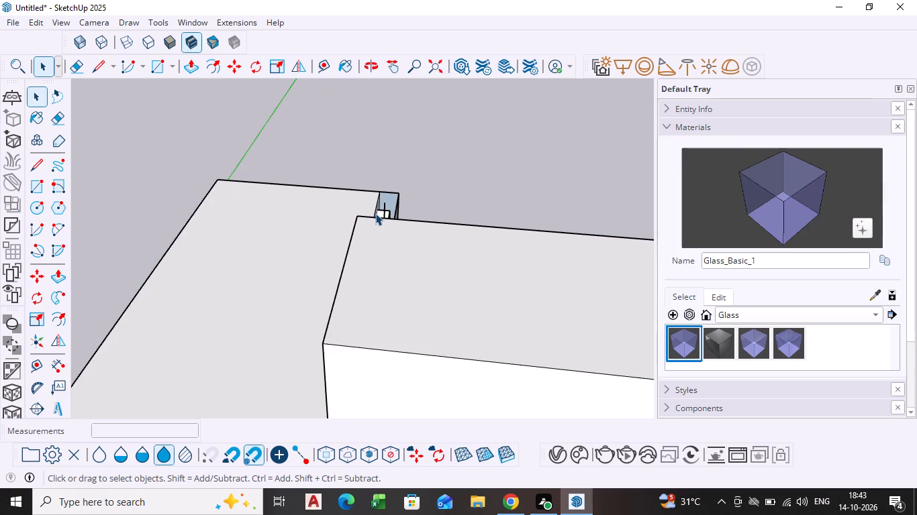
left_click(384, 209)
key("Delete")
scroll(384, 205, "up", 3)
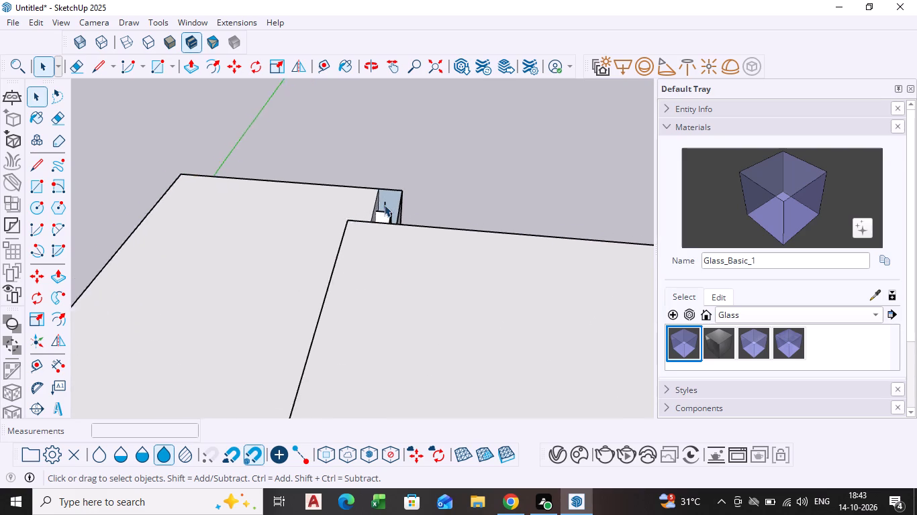
scroll(384, 205, "up", 6)
left_click(387, 204)
key("Delete")
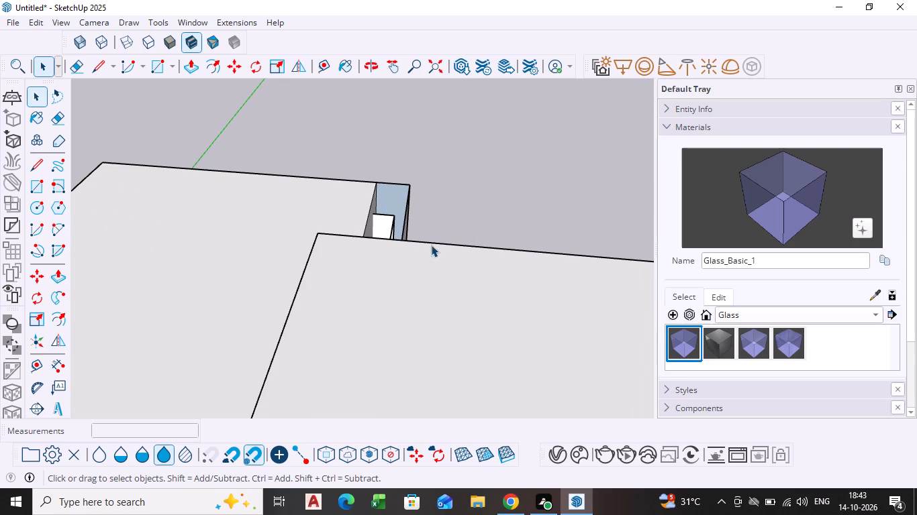
Push/Pull the tower's top face downward once more.
scroll(431, 245, "down", 12)
middle_click_drag(414, 316, 348, 168)
scroll(348, 168, "up", 1, "shift")
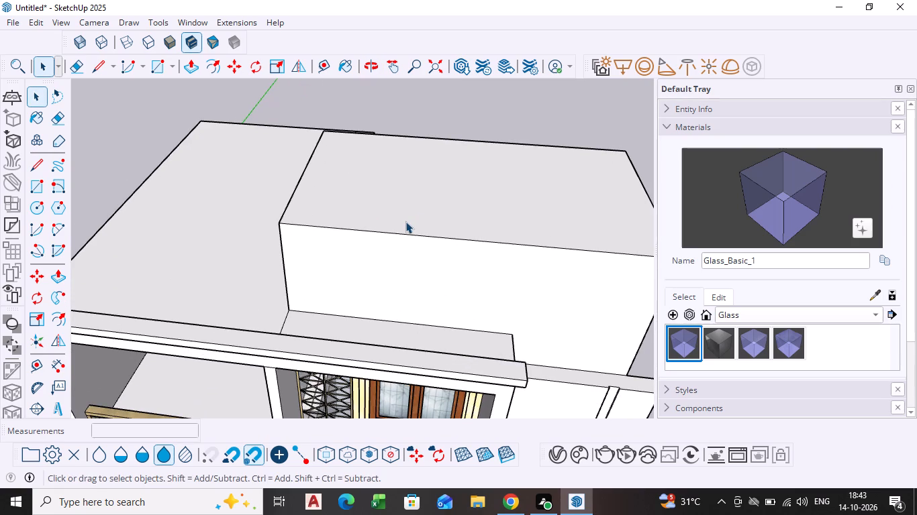
middle_click_drag(399, 287, 423, 142)
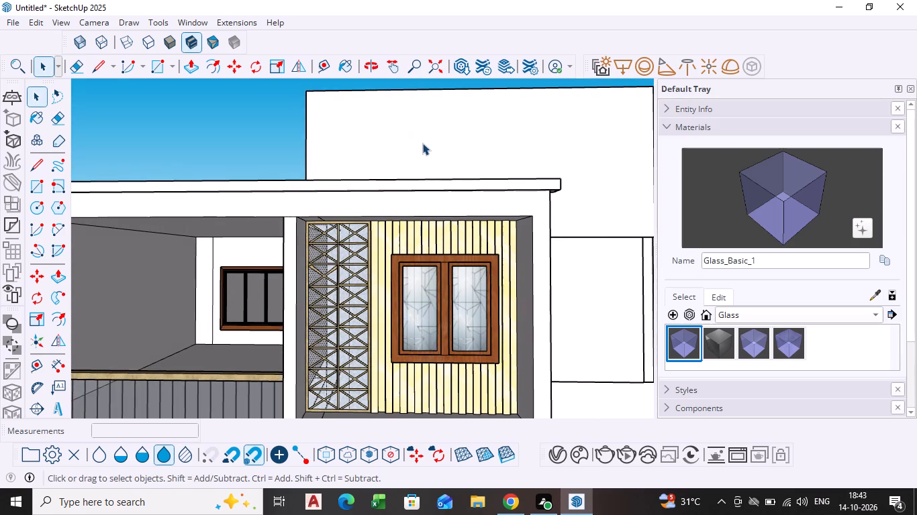
scroll(421, 137, "down", 2)
middle_click_drag(421, 137, 426, 286)
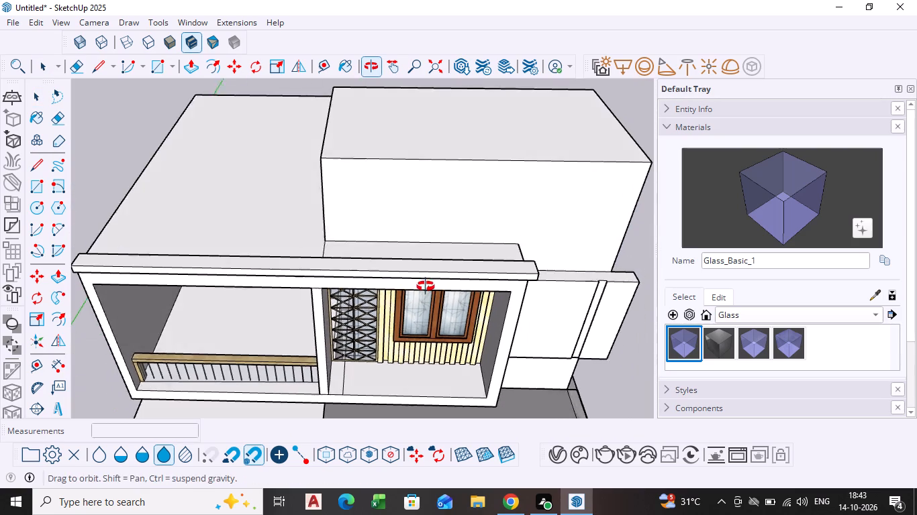
middle_click_drag(426, 286, 427, 287)
left_click(434, 147)
key("p")
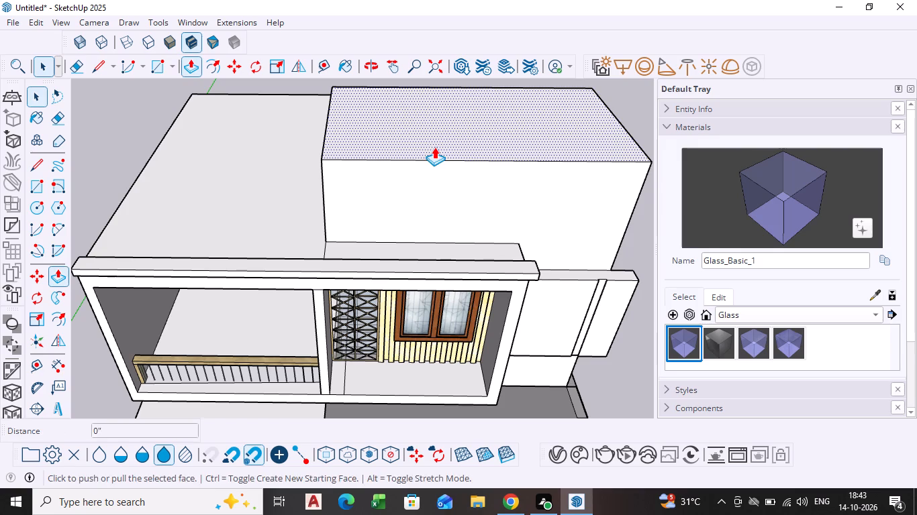
left_click(434, 147)
left_click(432, 180)
Delete the leftover strip along the tower's rear top edge and the vertical stub at its outer corner.
middle_click_drag(403, 221, 420, 260)
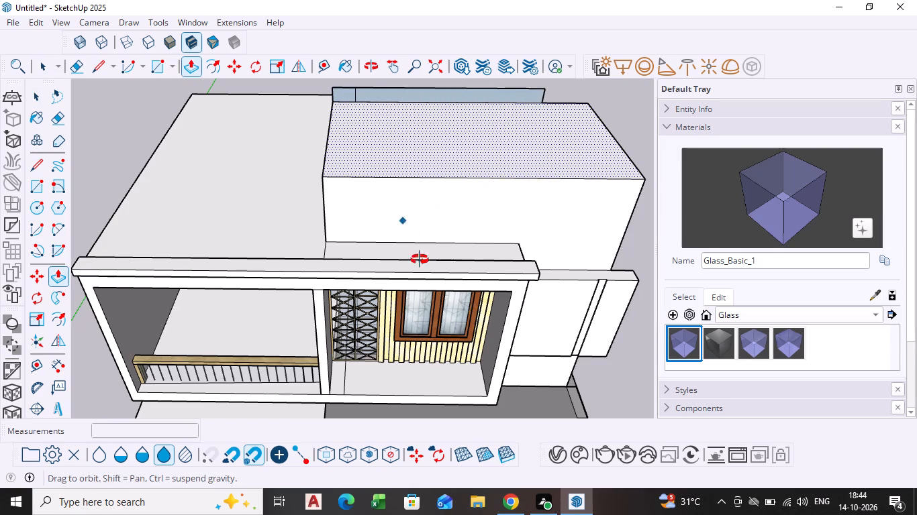
middle_click_drag(420, 260, 901, 131)
middle_click_drag(293, 118, 324, 173)
key("space")
scroll(295, 144, "up", 5)
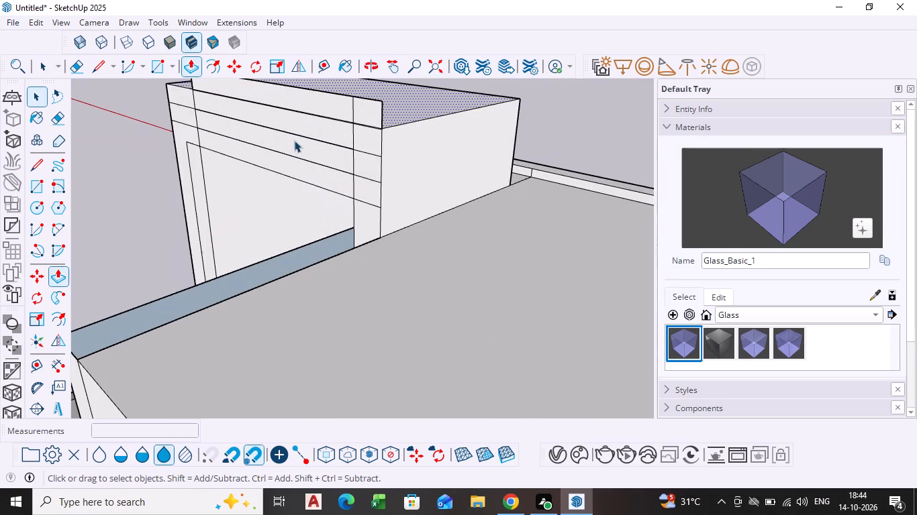
left_click(318, 92)
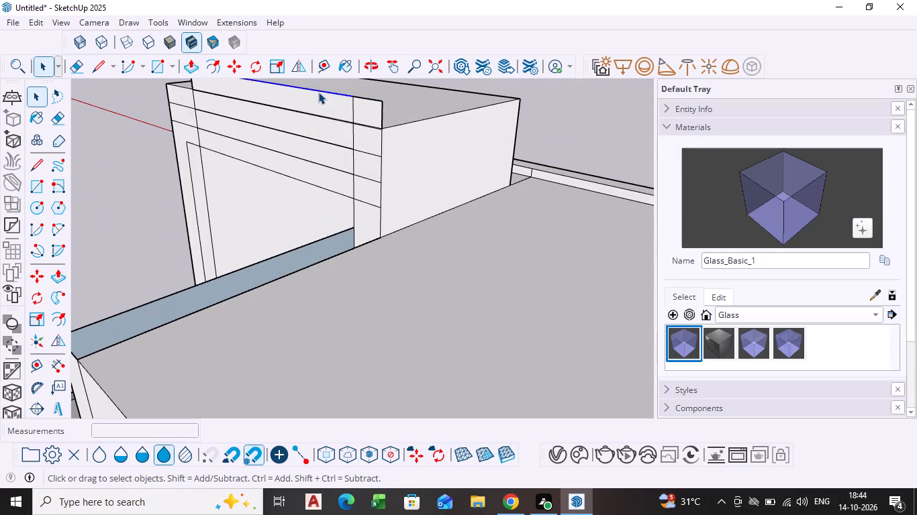
key("Delete")
left_click(362, 99)
key("Delete")
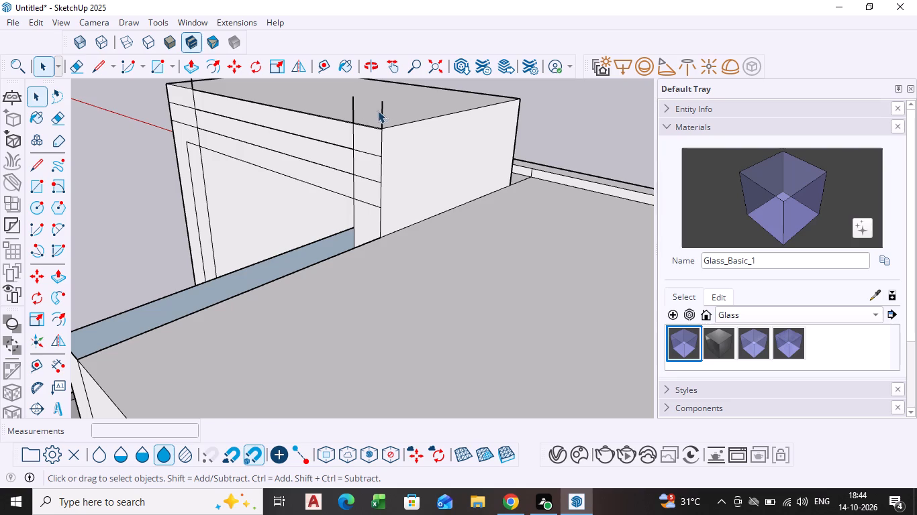
left_click(385, 111)
left_click(381, 112)
key("Delete")
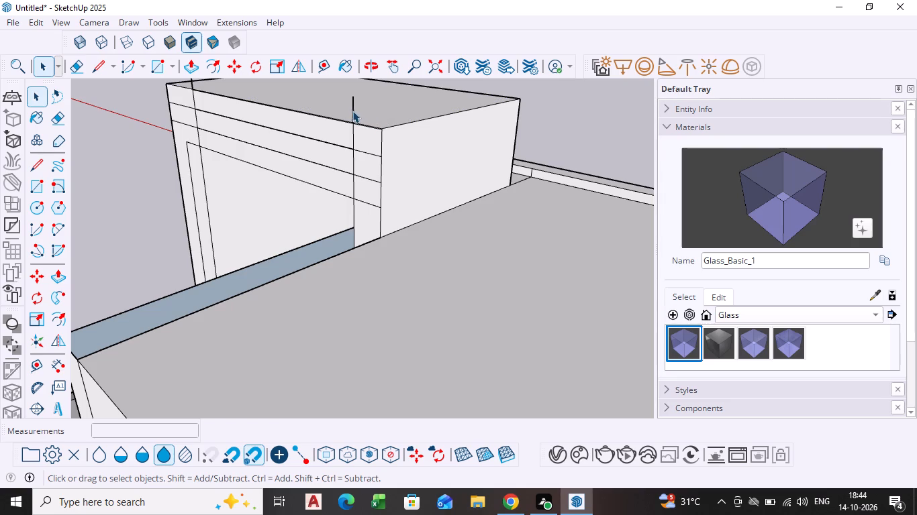
Delete the inner vertical line's stub projecting above the tower's top near the outer rear corner.
left_click(351, 111)
key("Delete")
key("ctrl+z")
scroll(346, 119, "down", 2)
middle_click_drag(346, 120, 374, 213, "shift")
scroll(375, 209, "up", 5)
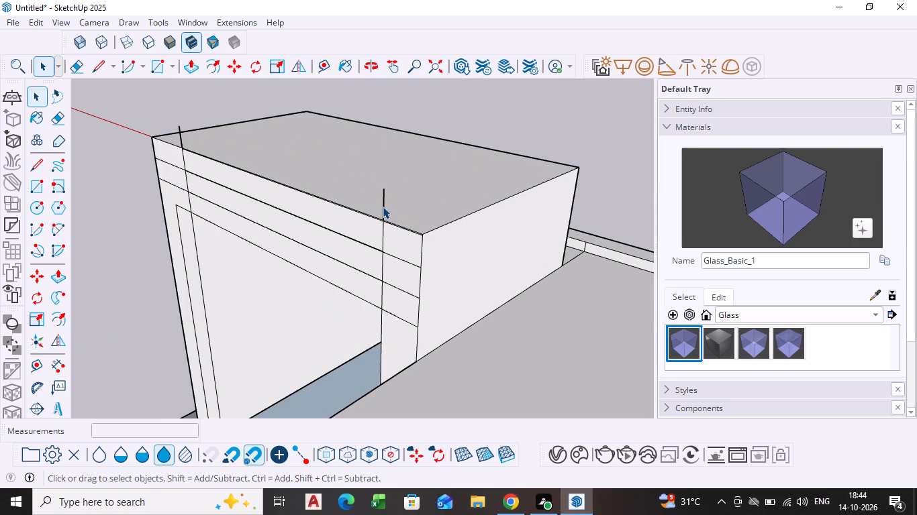
left_click(383, 207)
key("Delete")
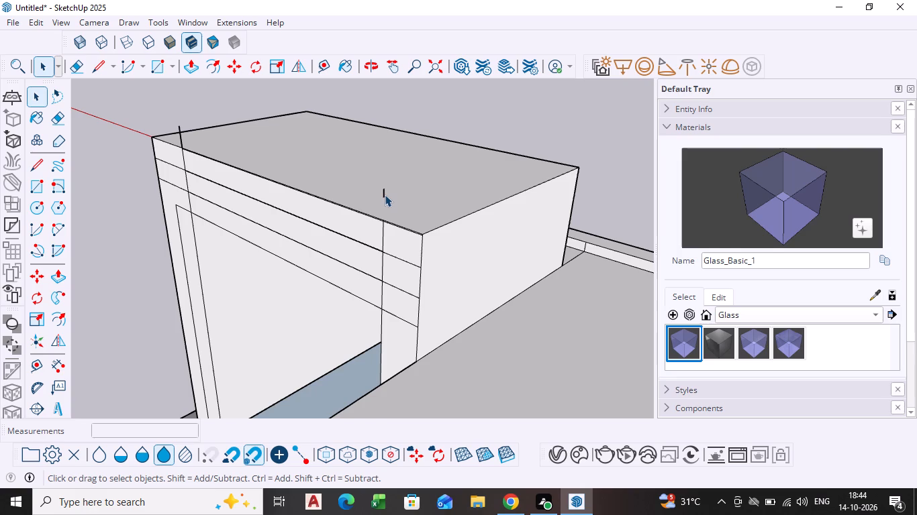
left_click(385, 194)
key("Delete")
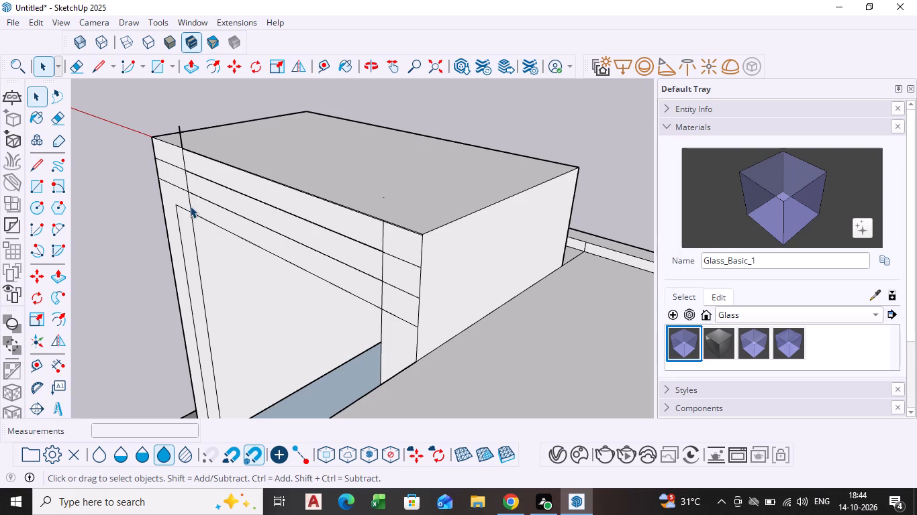